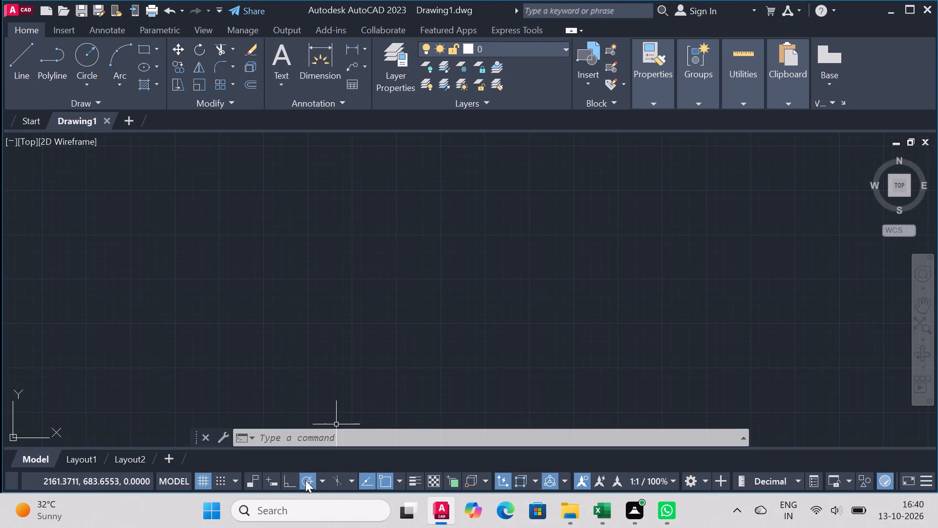
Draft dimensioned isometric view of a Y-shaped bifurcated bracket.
Turn on isometric drafting in the left isoplane.
{"action": "left_click", "coordinate": [334, 483]}
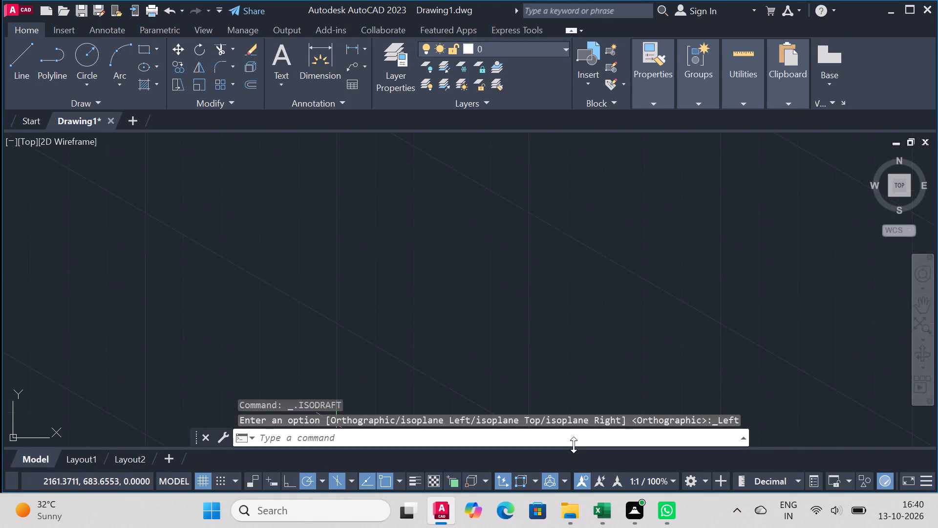
Set the model space limits from 0,0 to 100,100.
{"action": "type", "text": "limirts"}
{"action": "key", "text": "Return"}
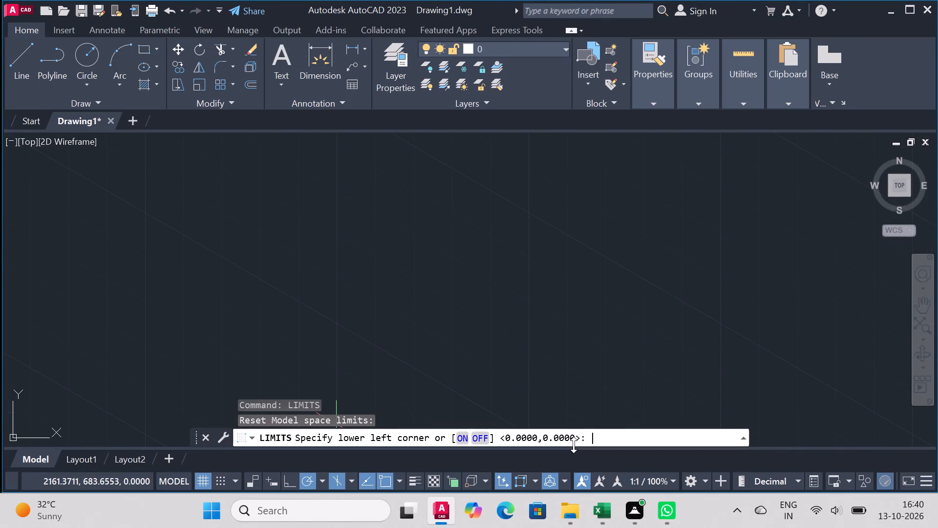
{"action": "key", "text": "0"}
{"action": "type", "text": ",0"}
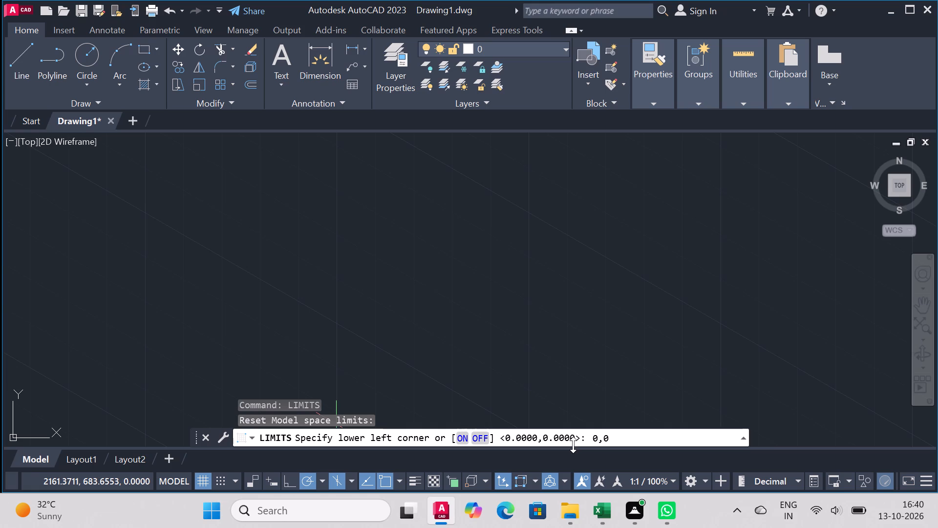
{"action": "key", "text": "Return"}
{"action": "type", "text": "100,100"}
{"action": "key", "text": "Return"}
Configure the drawing units to decimal lengths with one decimal place (0.0).
{"action": "type", "text": "units"}
{"action": "key", "text": "Return"}
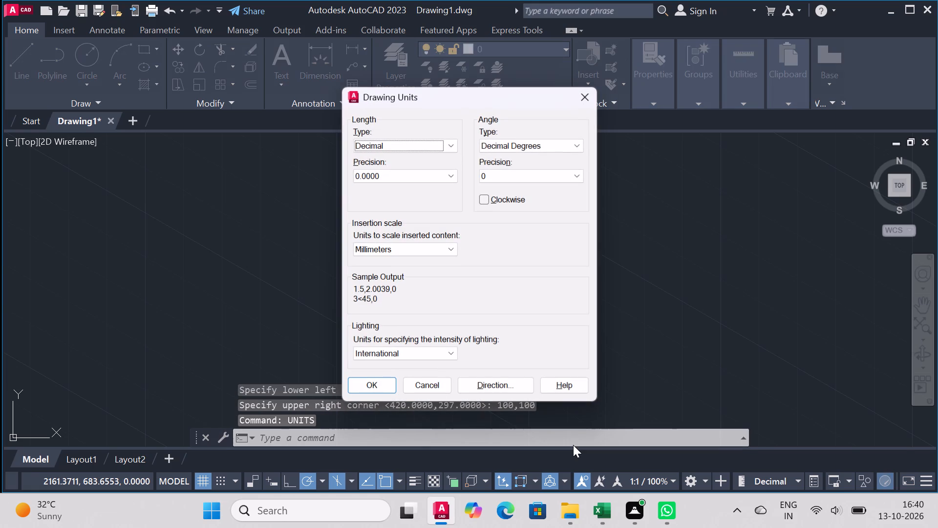
{"action": "key", "text": "Up"}
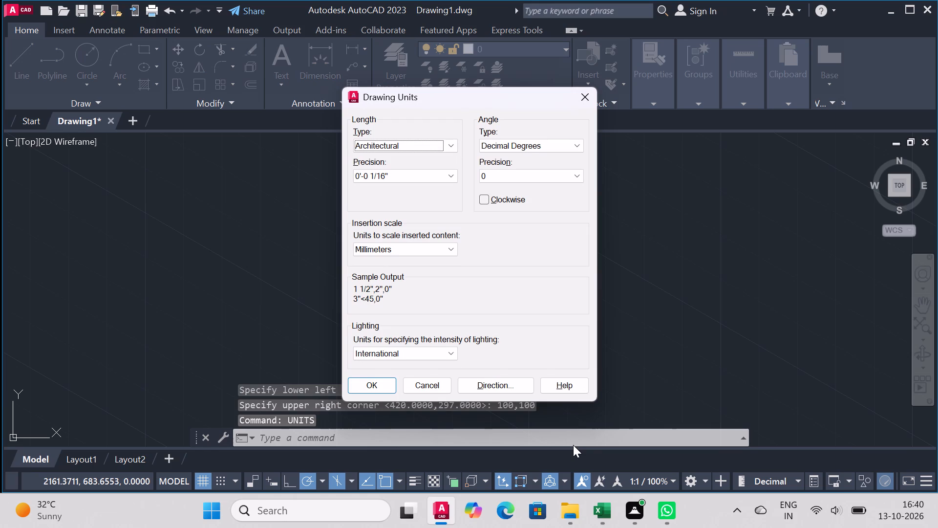
{"action": "key", "text": "Down"}
{"action": "key", "text": "Up"}
{"action": "key", "text": "Down"}
{"action": "key", "text": "Tab"}
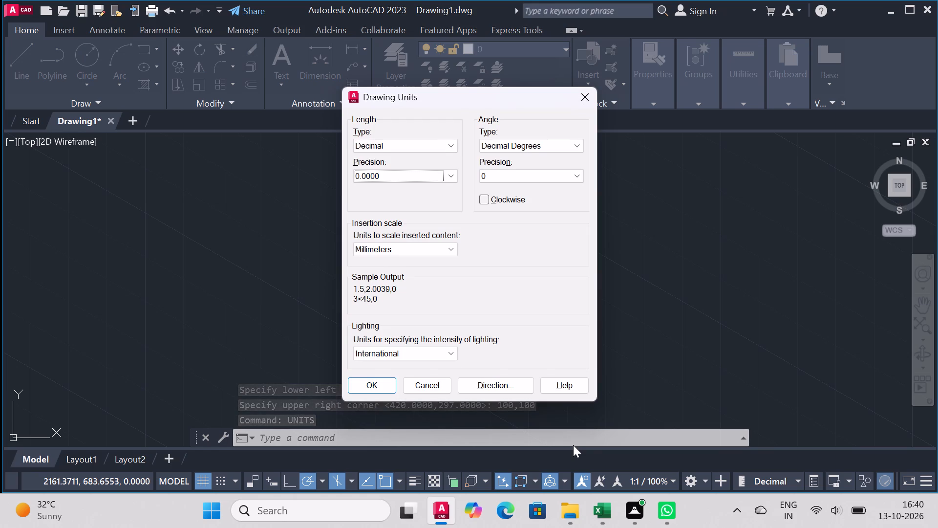
{"action": "key", "text": "Up"}
{"action": "key", "text": "Up"}
{"action": "key", "text": "Up"}
{"action": "key", "text": "Return"}
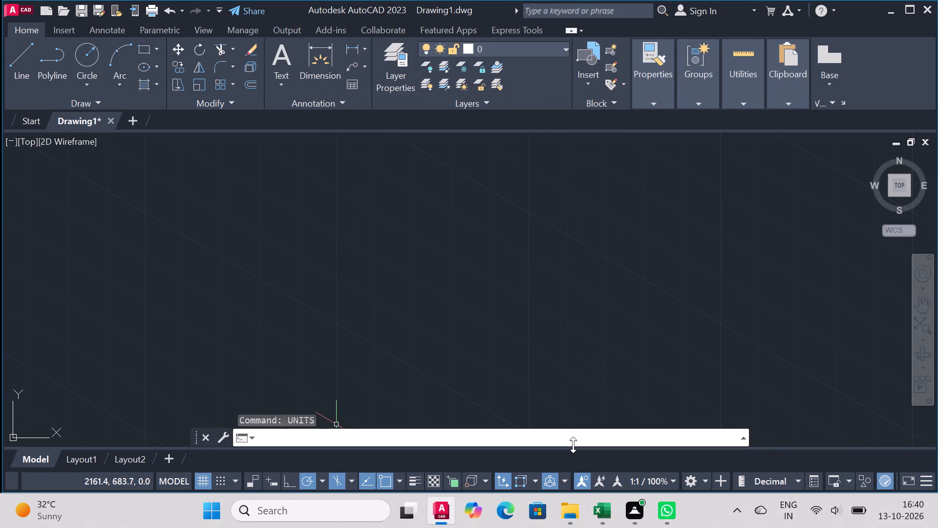
Modify the ISO-25 dimension style to use an arrow size of 3.
{"action": "key", "text": "z"}
{"action": "key", "text": "Return"}
{"action": "key", "text": "a"}
{"action": "key", "text": "Return"}
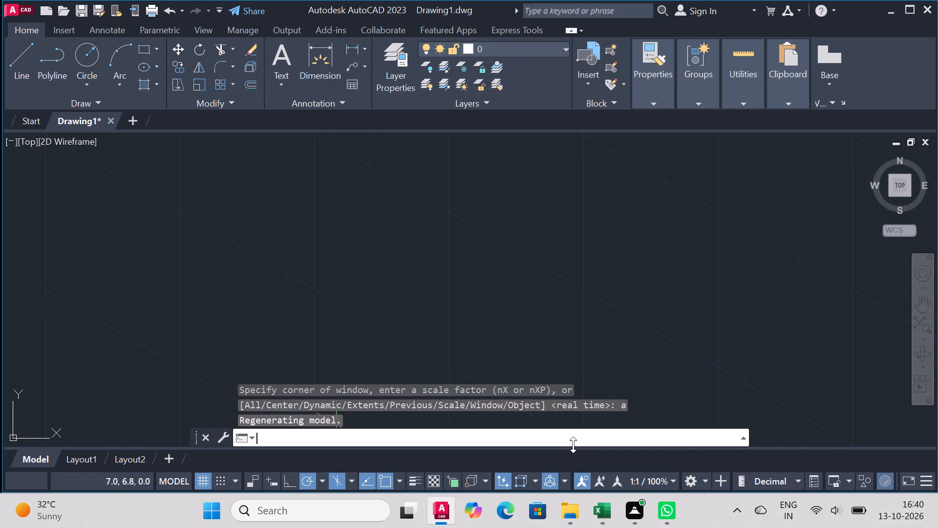
{"action": "key", "text": "d"}
{"action": "key", "text": "Return"}
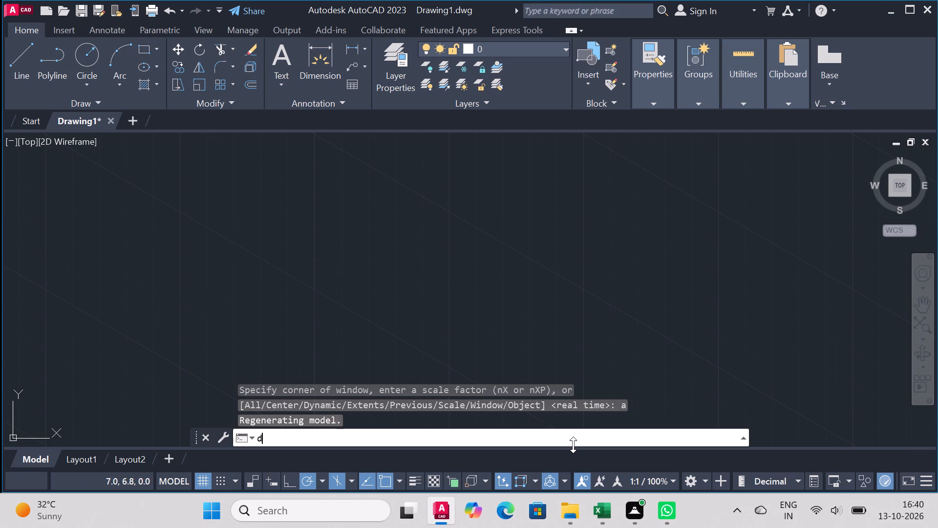
{"action": "left_click", "coordinate": [622, 224]}
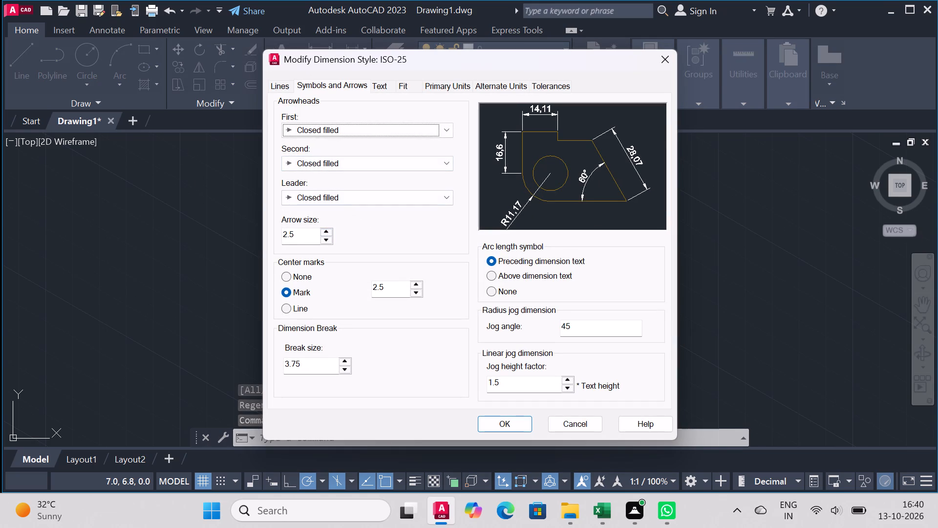
{"action": "left_click_drag", "start_coordinate": [309, 236], "coordinate": [0, 304]}
{"action": "key", "text": "3"}
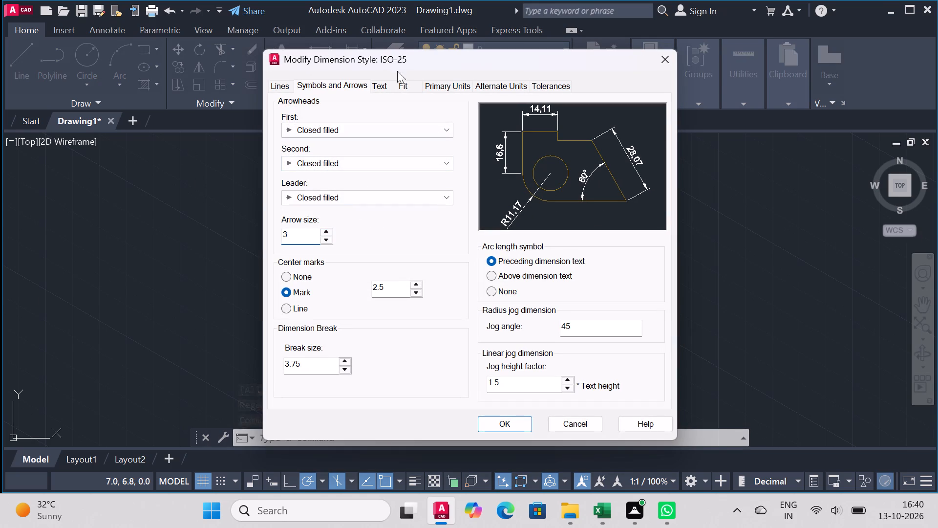
Set the ISO-25 dimension style's text height to 5 and make the style current.
{"action": "left_click", "coordinate": [383, 85]}
{"action": "left_click_drag", "start_coordinate": [438, 197], "coordinate": [149, 218]}
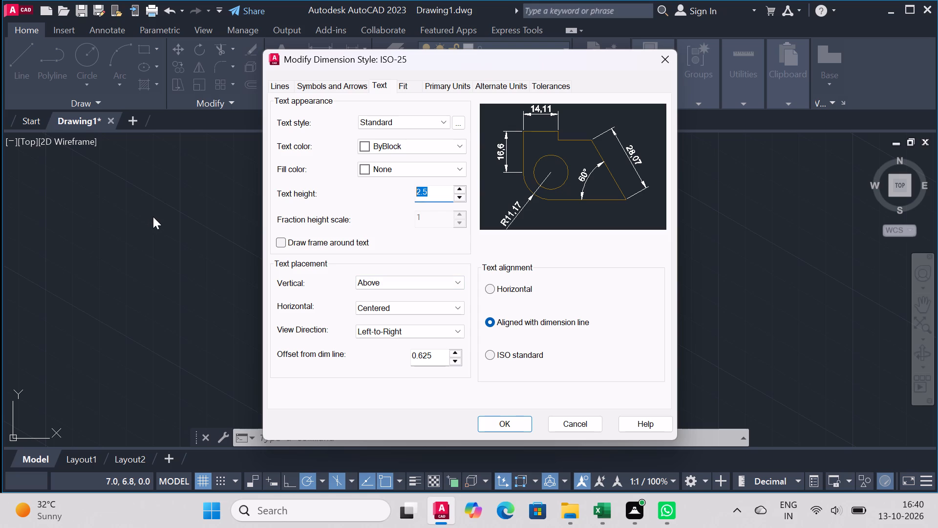
{"action": "key", "text": "5"}
{"action": "left_click", "coordinate": [339, 87]}
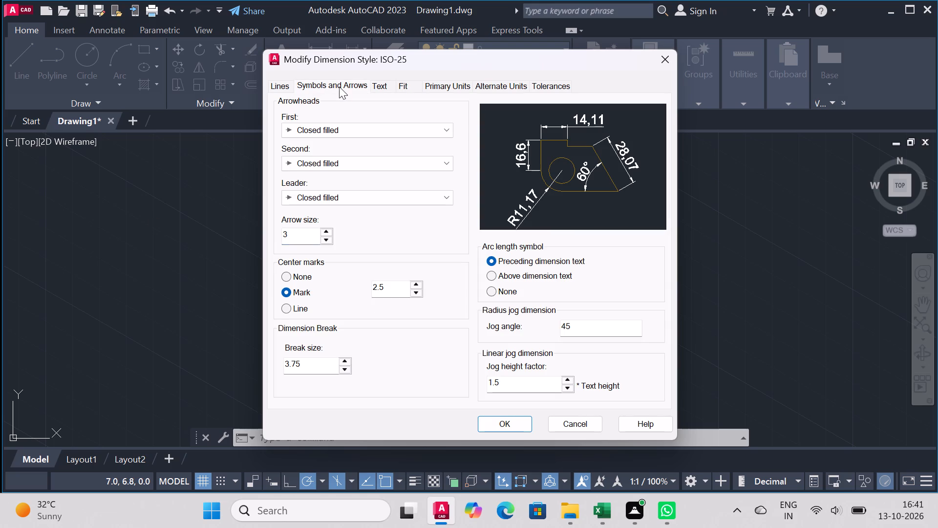
{"action": "left_click", "coordinate": [509, 429]}
{"action": "left_click", "coordinate": [624, 178]}
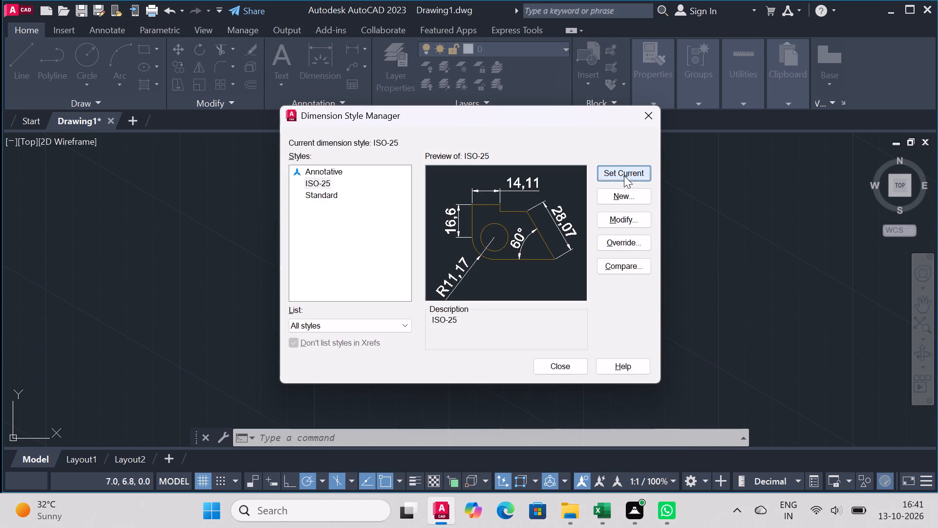
{"action": "left_click", "coordinate": [618, 178]}
{"action": "left_click", "coordinate": [570, 375]}
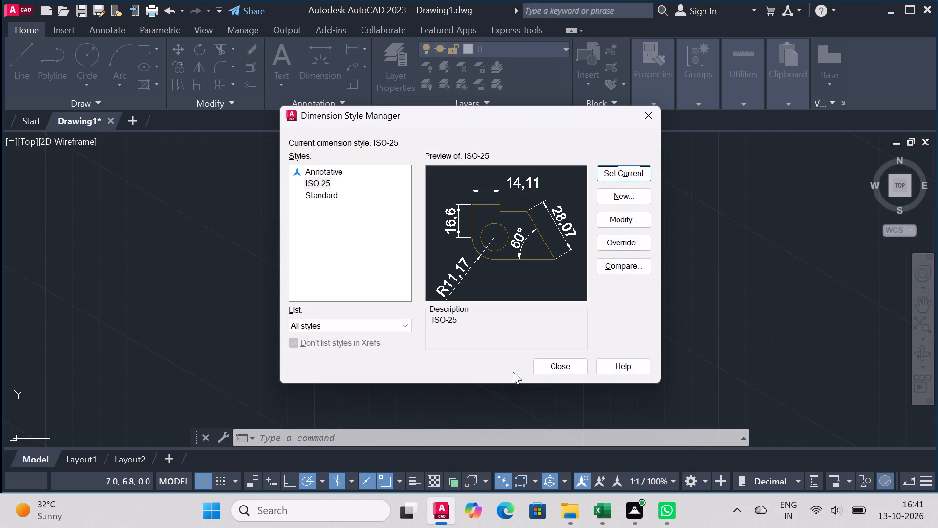
{"action": "left_click", "coordinate": [552, 368]}
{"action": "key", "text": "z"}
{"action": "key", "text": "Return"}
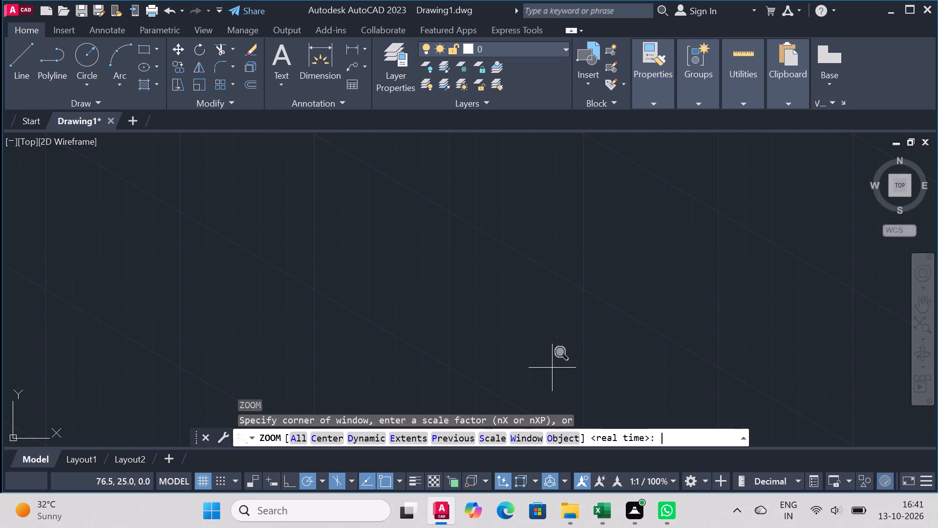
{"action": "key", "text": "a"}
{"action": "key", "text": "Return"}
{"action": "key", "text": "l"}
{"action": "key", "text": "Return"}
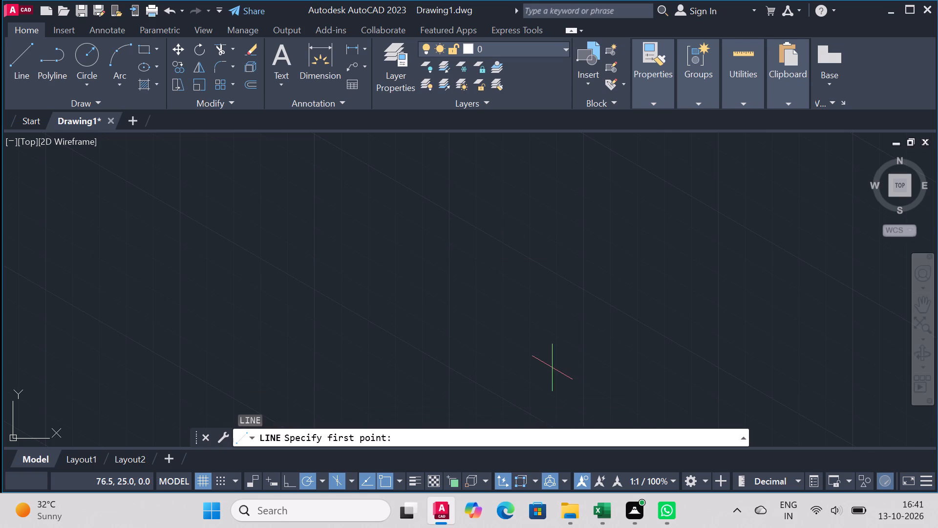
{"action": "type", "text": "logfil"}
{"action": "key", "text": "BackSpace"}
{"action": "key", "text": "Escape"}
Turn on command log file recording with LOGFILEON.
{"action": "type", "text": "lgfil"}
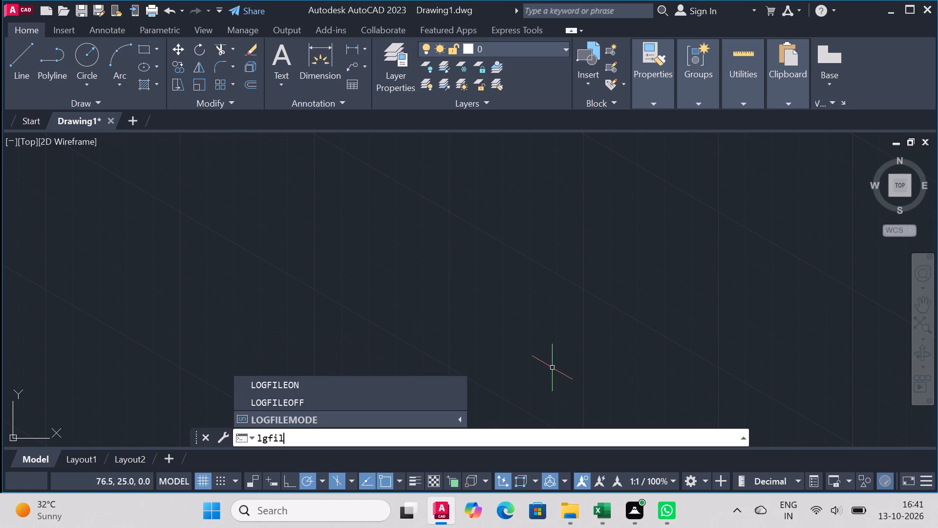
{"action": "key", "text": "Up"}
{"action": "key", "text": "Up"}
{"action": "key", "text": "Return"}
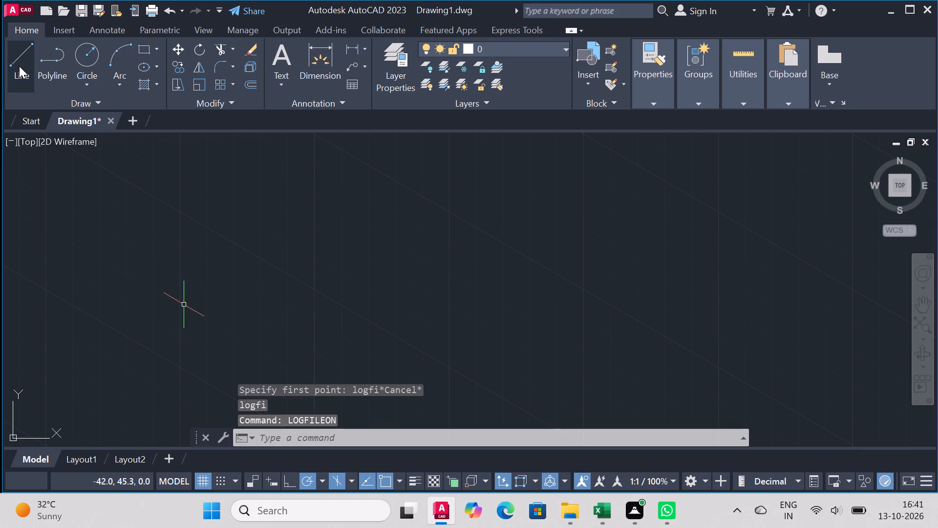
Start an isometric outline with a 30-unit line at 30° and a 30-unit vertical line upward from its end.
{"action": "key", "text": "l"}
{"action": "key", "text": "Return"}
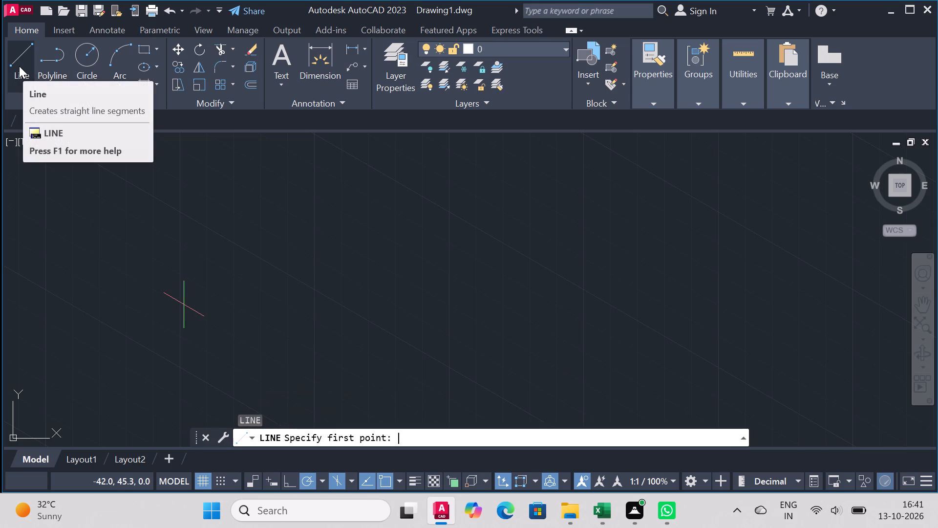
{"action": "scroll", "coordinate": [213, 81], "scroll_direction": "down", "scroll_amount": 3}
{"action": "scroll", "coordinate": [395, 245], "scroll_direction": "down", "scroll_amount": 5}
{"action": "scroll", "coordinate": [425, 284], "scroll_direction": "up", "scroll_amount": 2}
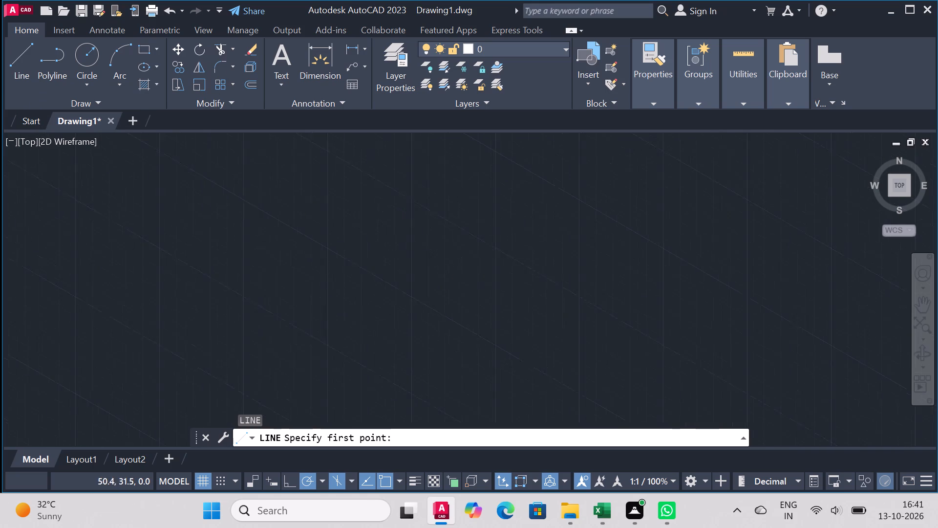
{"action": "scroll", "coordinate": [425, 285], "scroll_direction": "up", "scroll_amount": 2}
{"action": "left_click", "coordinate": [433, 335]}
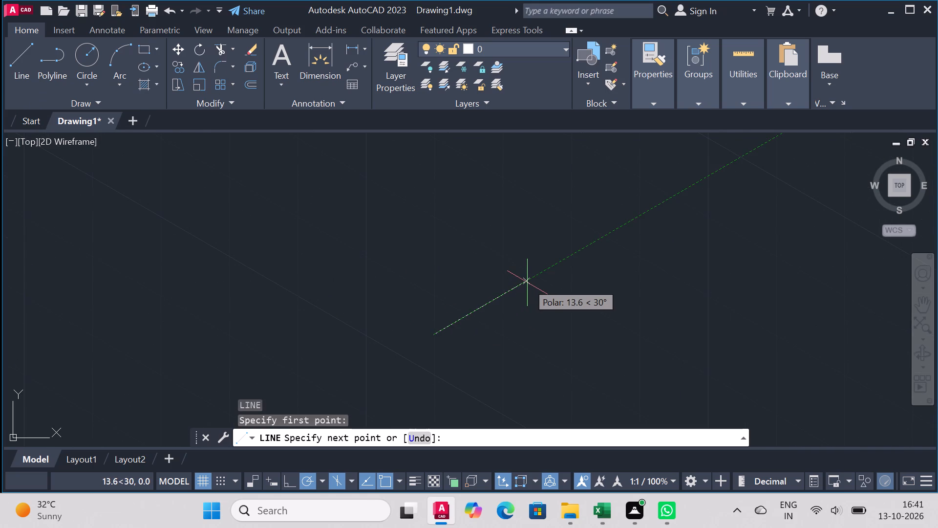
{"action": "type", "text": "30"}
{"action": "key", "text": "Return"}
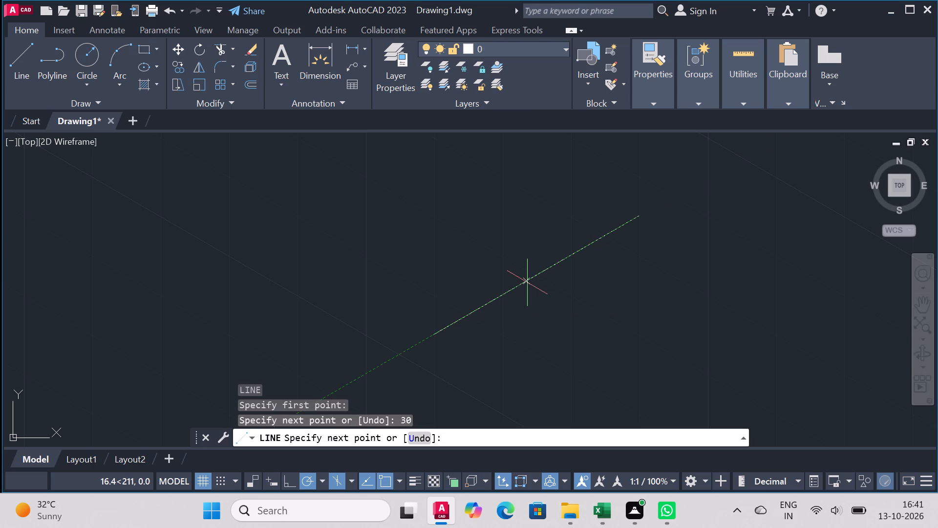
{"action": "scroll", "coordinate": [626, 212], "scroll_direction": "down", "scroll_amount": 3}
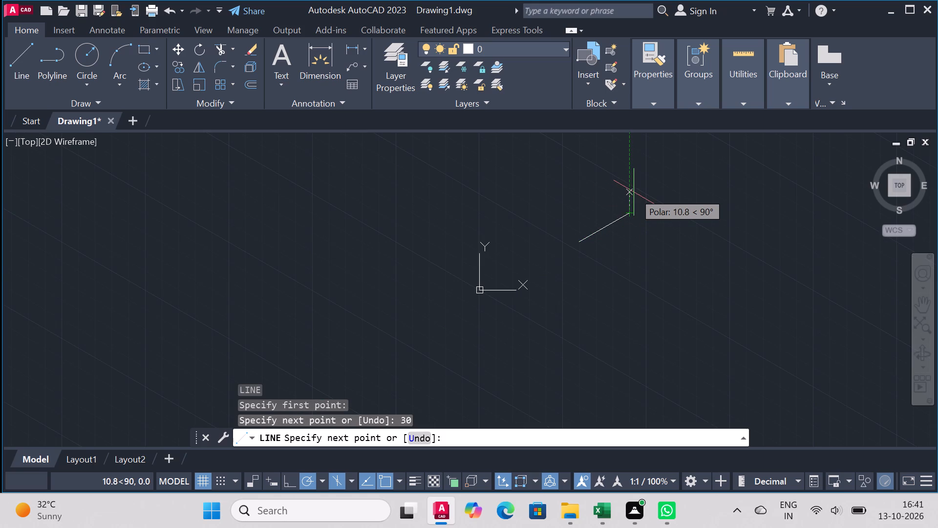
{"action": "type", "text": "30"}
{"action": "key", "text": "Return"}
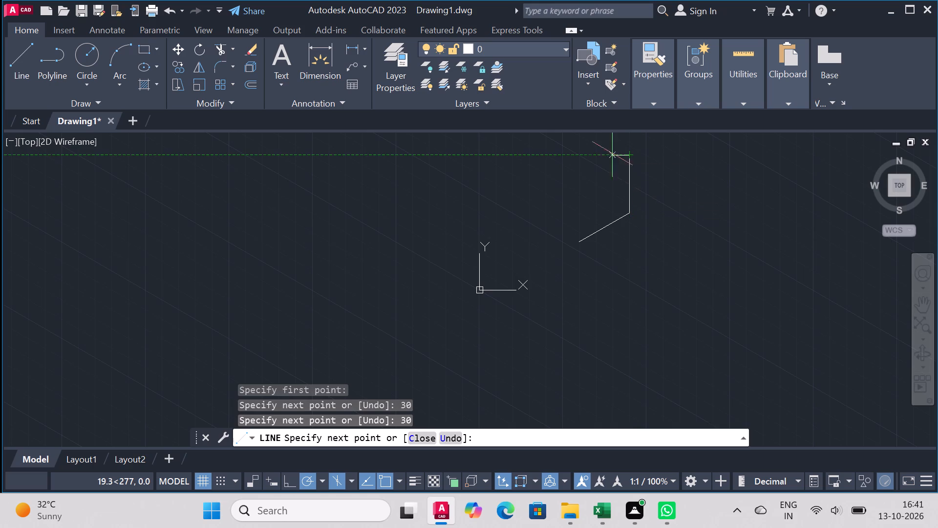
Complete the rhombus with two successive 15-unit segments at 210° along the upper edge and a vertical line back to the starting corner.
{"action": "type", "text": "15"}
{"action": "key", "text": "Return"}
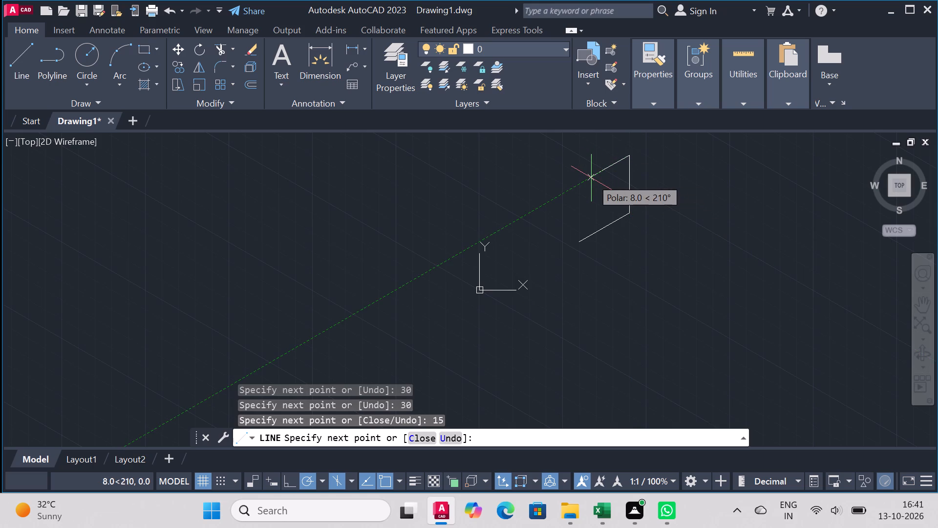
{"action": "type", "text": "15"}
{"action": "key", "text": "Return"}
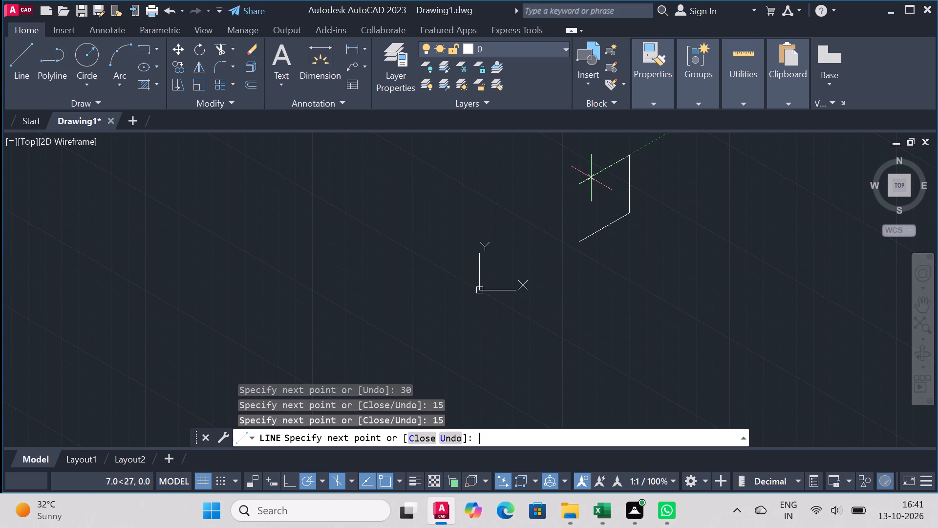
{"action": "left_click", "coordinate": [584, 249]}
{"action": "right_click", "coordinate": [584, 249]}
{"action": "left_click", "coordinate": [639, 257]}
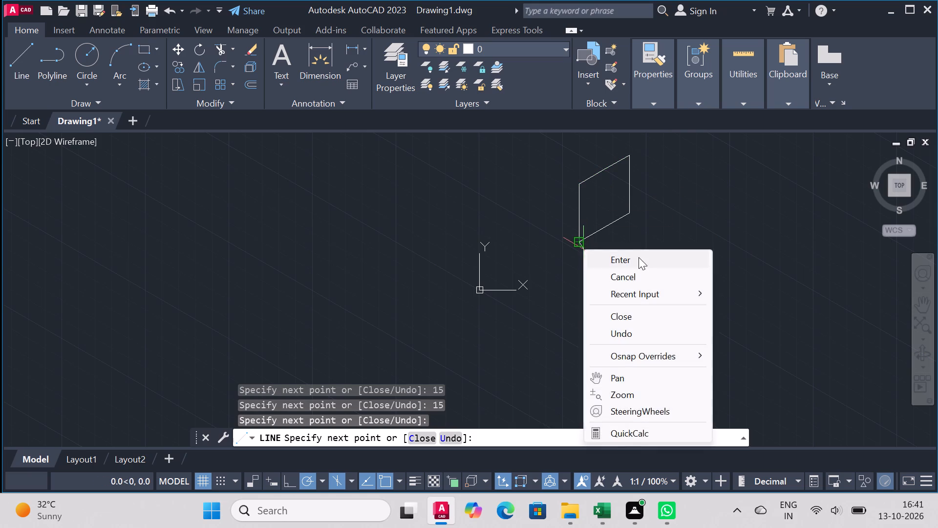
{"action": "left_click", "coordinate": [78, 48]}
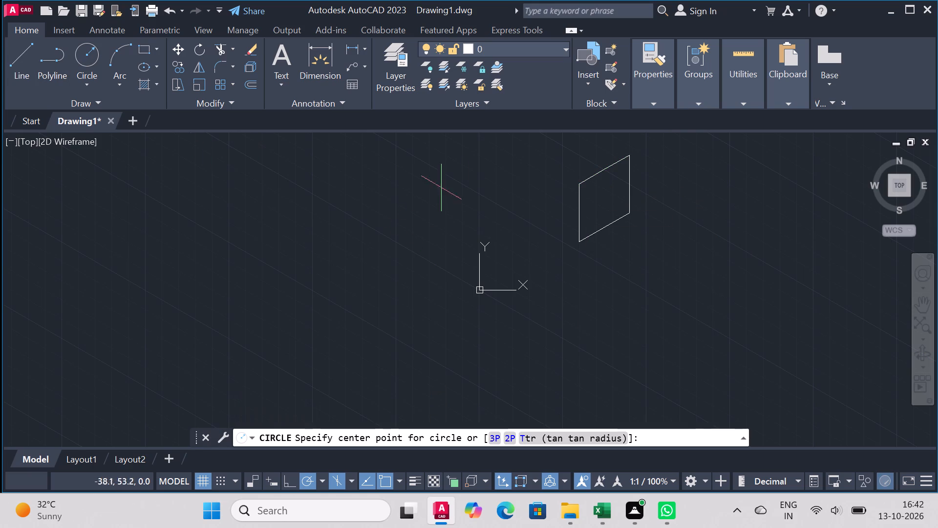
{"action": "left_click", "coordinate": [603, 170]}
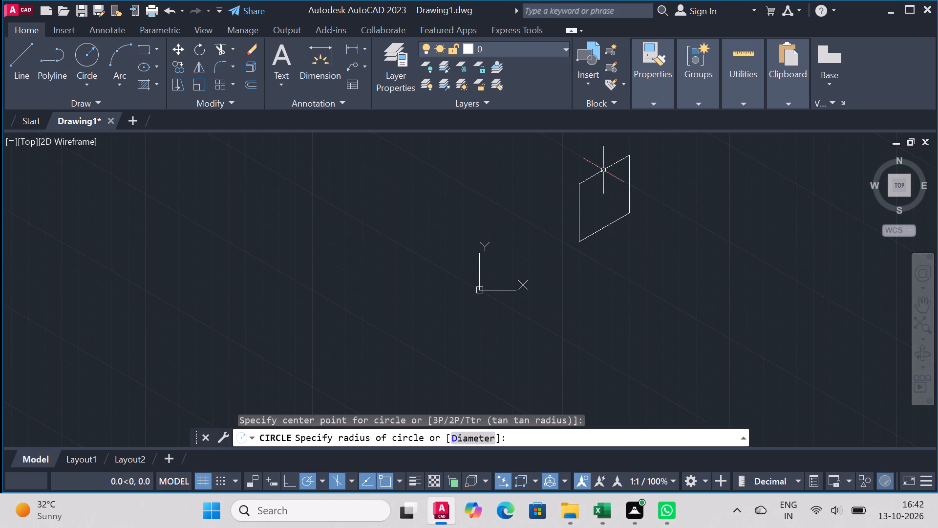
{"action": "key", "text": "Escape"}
Draw a 15-unit-diameter isocircle in the right isoplane, centred where the two segments of the rhombus's upper edge meet.
{"action": "type", "text": "el"}
{"action": "key", "text": "Return"}
{"action": "type", "text": "iso"}
{"action": "key", "text": "Return"}
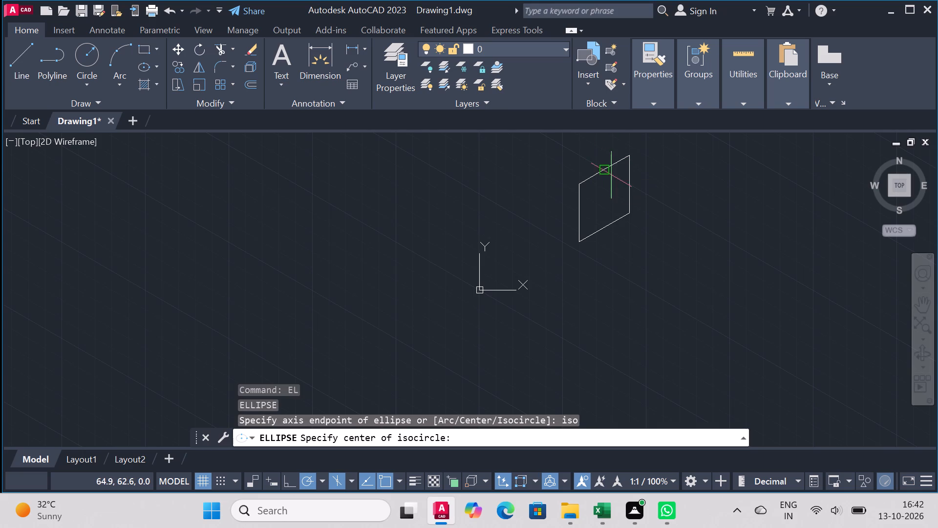
{"action": "left_click", "coordinate": [603, 172]}
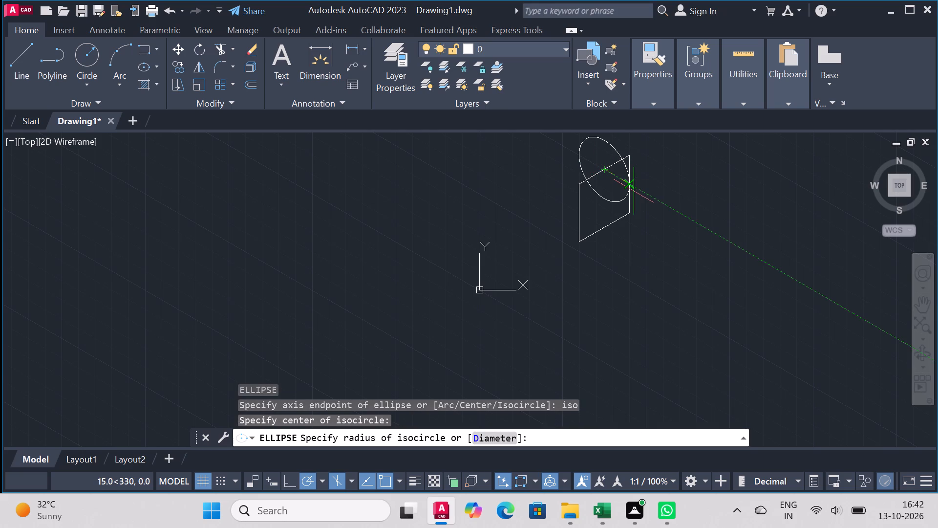
{"action": "key", "text": "F5"}
{"action": "key", "text": "F5"}
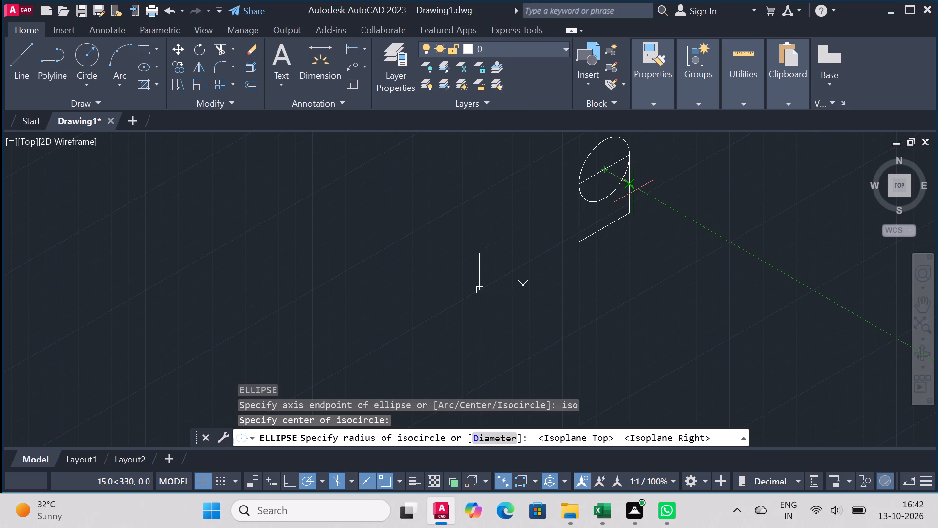
{"action": "key", "text": "d"}
{"action": "key", "text": "Return"}
{"action": "type", "text": "15"}
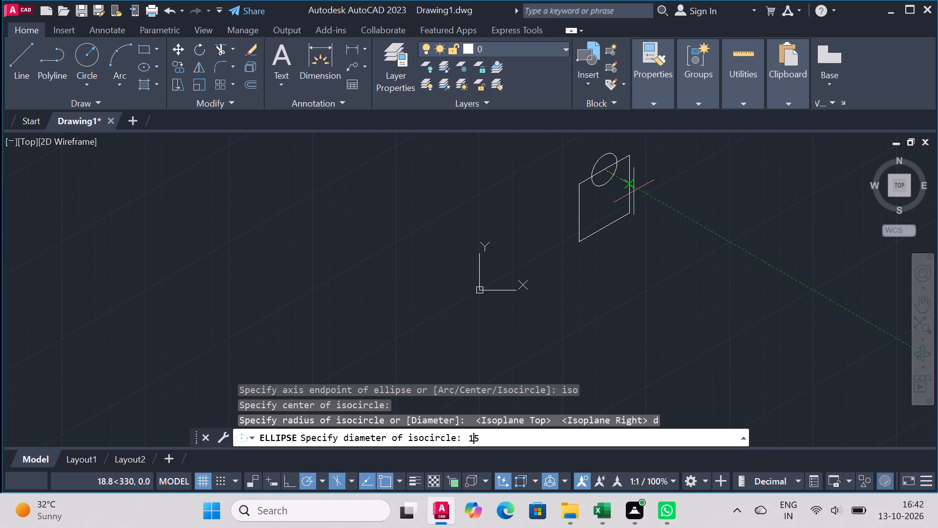
{"action": "key", "text": "Return"}
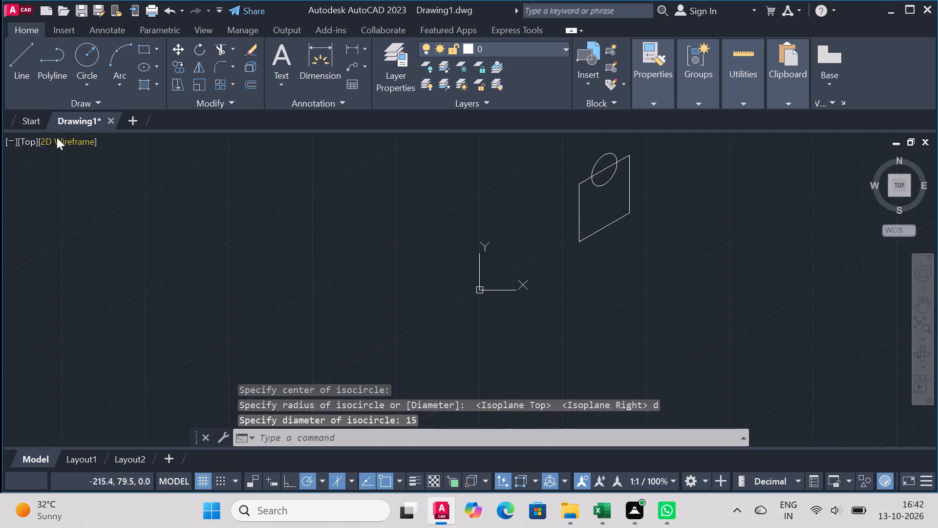
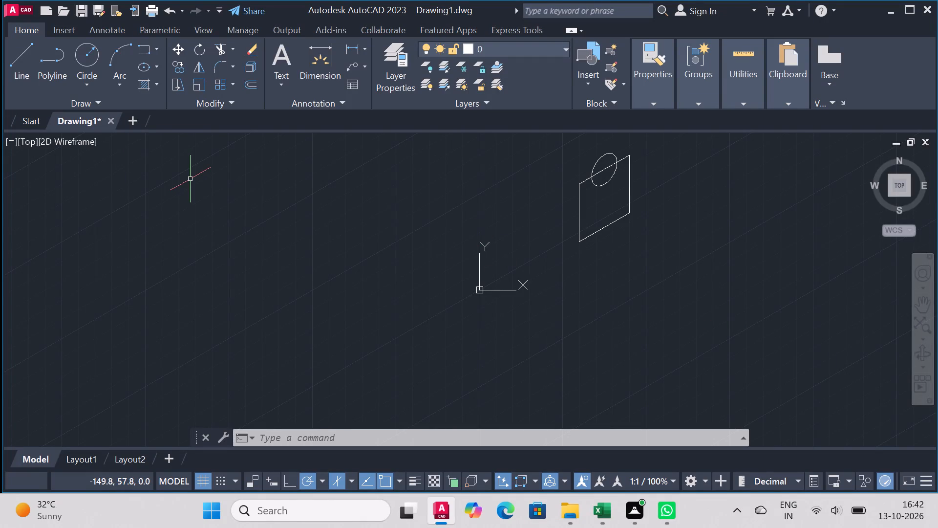
Draw a larger isocircle concentric with the existing one, with its radius reaching the higher end of the rhombus's upper edge.
{"action": "type", "text": "el"}
{"action": "key", "text": "Return"}
{"action": "type", "text": "iso"}
{"action": "key", "text": "Return"}
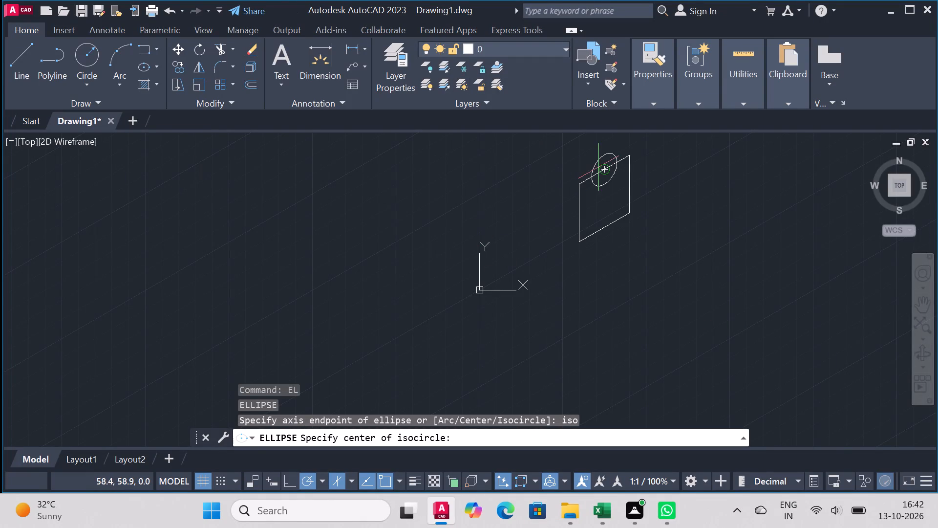
{"action": "left_click", "coordinate": [604, 174]}
{"action": "left_click", "coordinate": [631, 157]}
{"action": "right_click", "coordinate": [631, 157]}
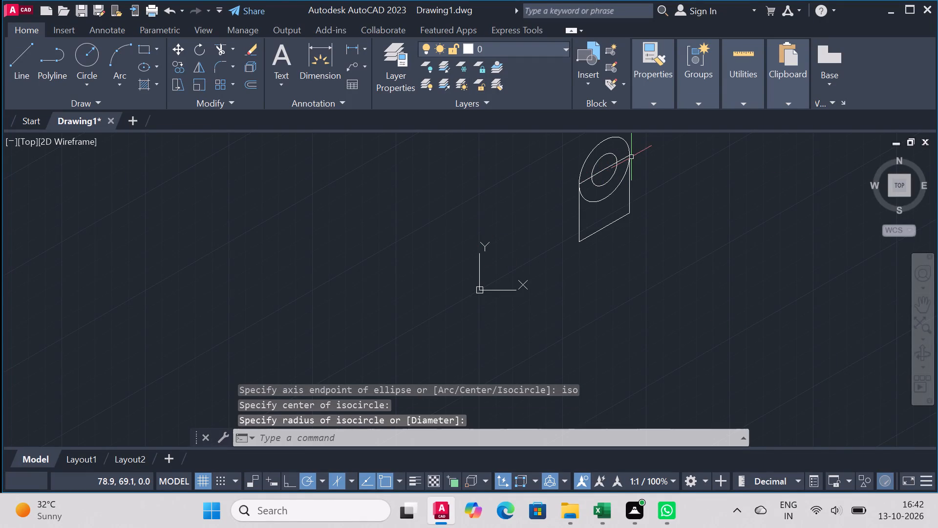
{"action": "key", "text": "Escape"}
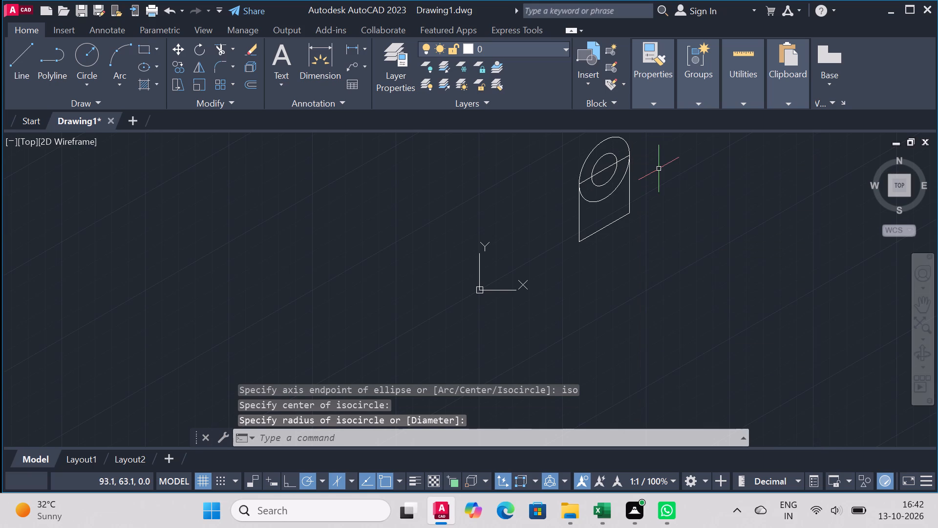
Trim away the lower half of the larger isocircle inside the rhombus, leaving the arc above the upper edge.
{"action": "type", "text": "te"}
{"action": "key", "text": "BackSpace"}
{"action": "type", "text": "rim"}
{"action": "key", "text": "Return"}
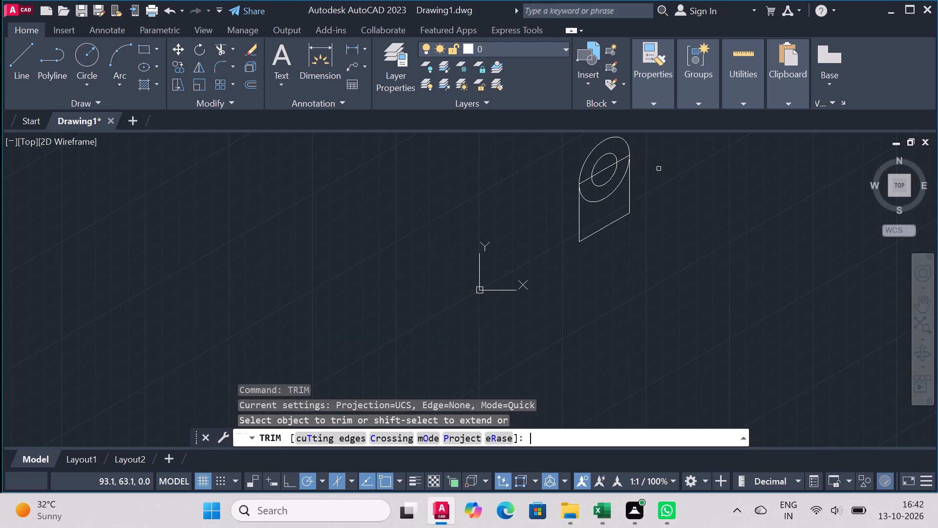
{"action": "left_click", "coordinate": [603, 199]}
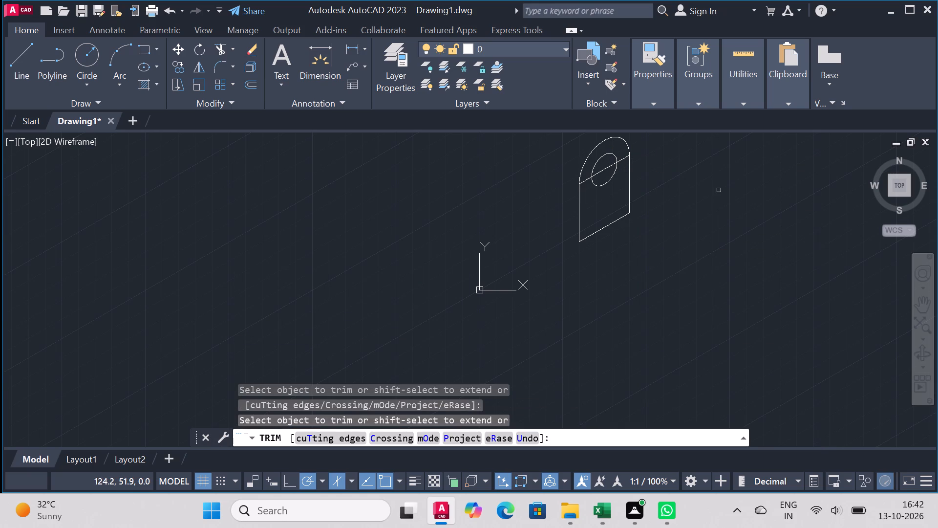
{"action": "right_click", "coordinate": [694, 180]}
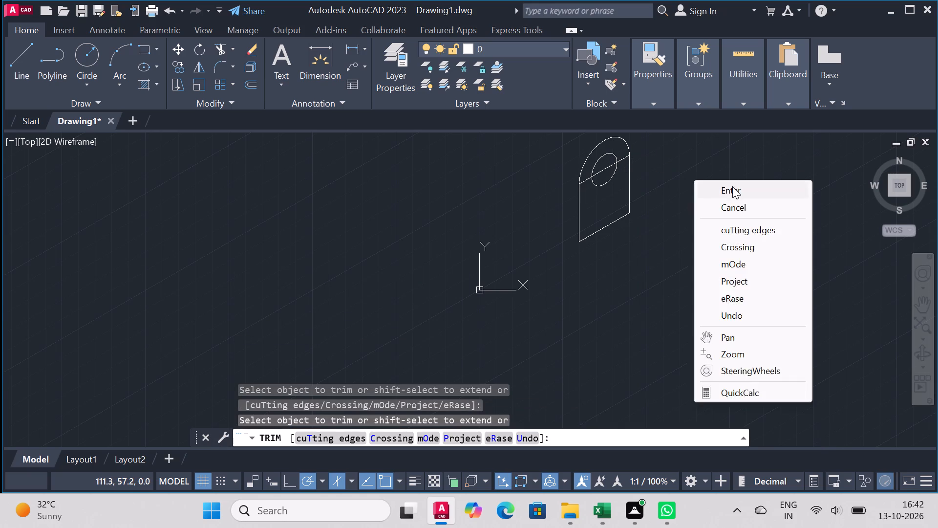
{"action": "left_click", "coordinate": [732, 186]}
Draw a vertical line from the isocircles' centre down to the midpoint of the face's lower edge.
{"action": "left_click", "coordinate": [23, 56]}
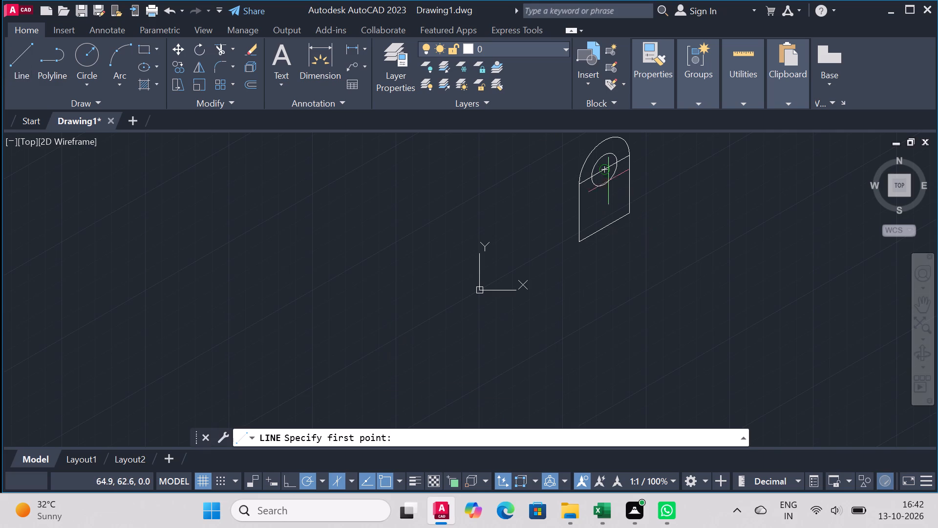
{"action": "scroll", "coordinate": [611, 176], "scroll_direction": "up", "scroll_amount": 3}
{"action": "scroll", "coordinate": [611, 176], "scroll_direction": "down", "scroll_amount": 1}
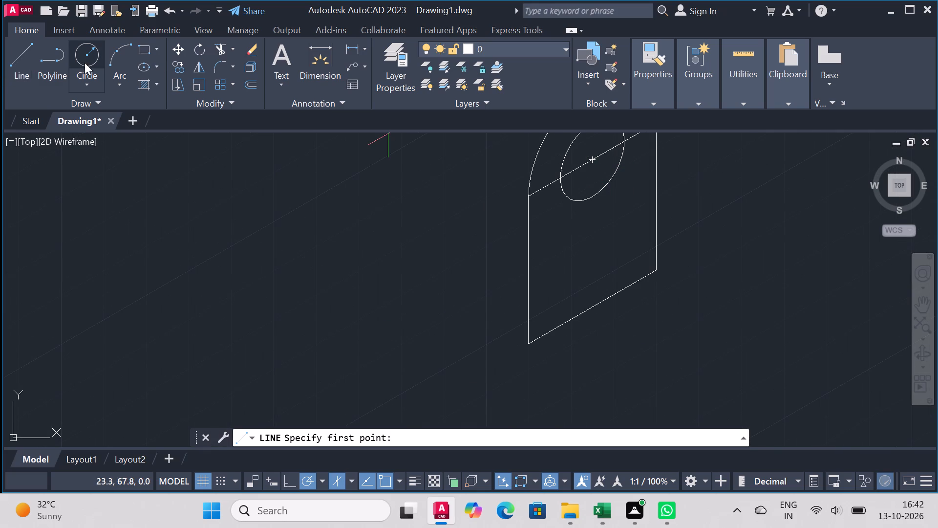
{"action": "left_click", "coordinate": [591, 162]}
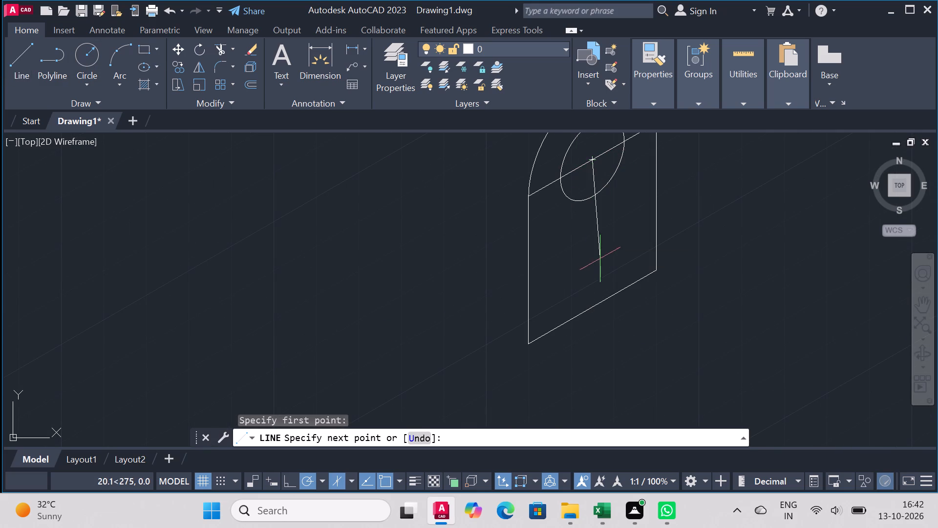
{"action": "left_click", "coordinate": [591, 311]}
{"action": "right_click", "coordinate": [591, 310]}
{"action": "left_click", "coordinate": [631, 315]}
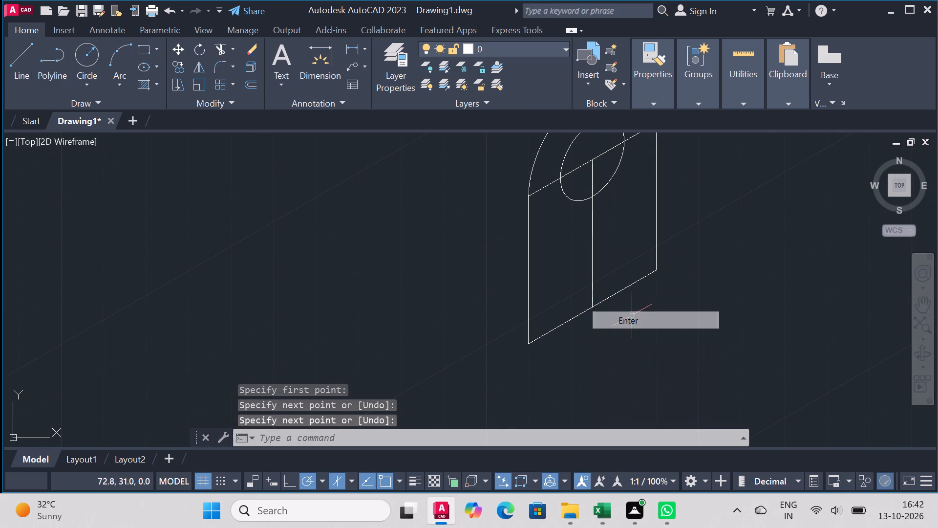
Offset the vertical centre line by 1 unit to both sides.
{"action": "scroll", "coordinate": [630, 277], "scroll_direction": "up", "scroll_amount": 4}
{"action": "scroll", "coordinate": [630, 261], "scroll_direction": "down", "scroll_amount": 7}
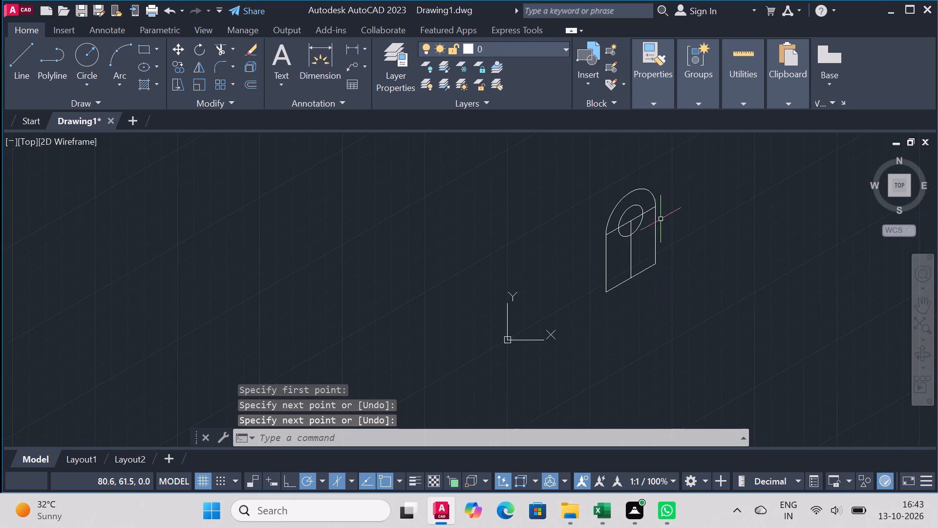
{"action": "scroll", "coordinate": [661, 203], "scroll_direction": "up", "scroll_amount": 2}
{"action": "left_click", "coordinate": [255, 80]}
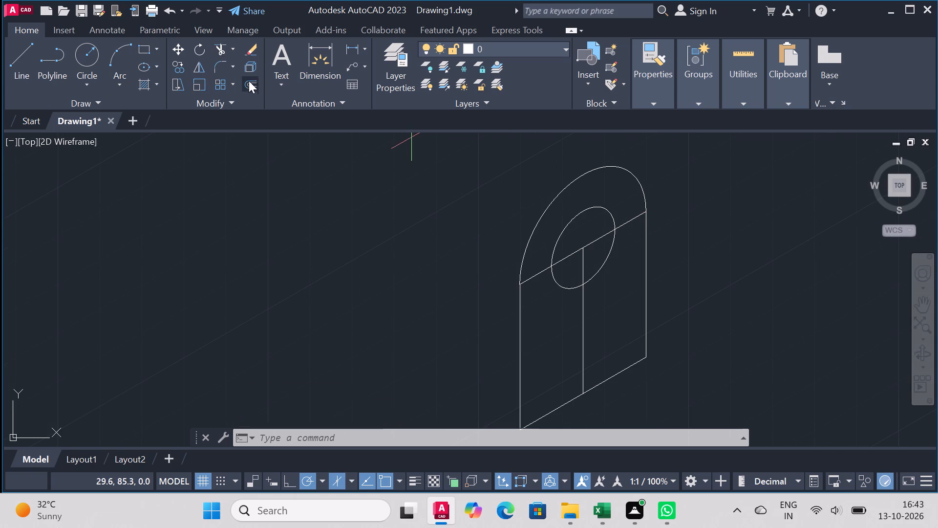
{"action": "left_click", "coordinate": [583, 337]}
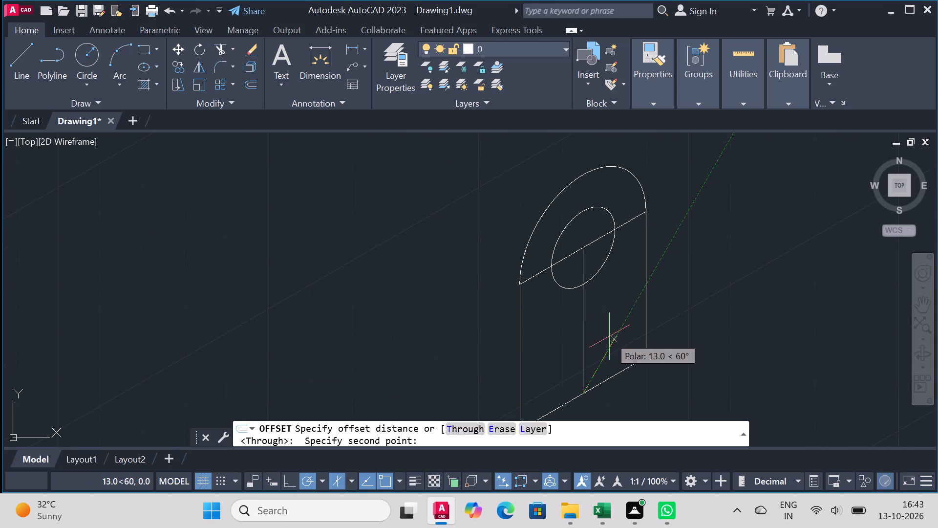
{"action": "key", "text": "1"}
{"action": "key", "text": "Return"}
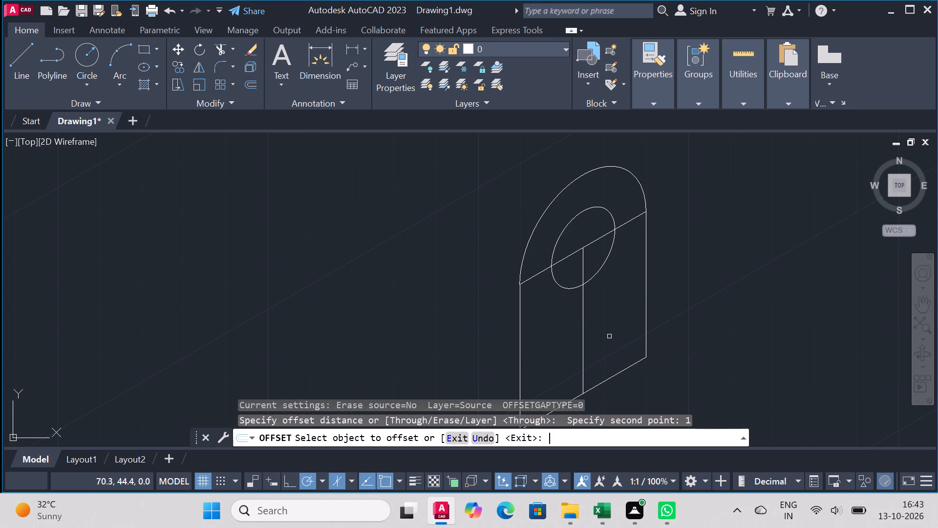
{"action": "left_click", "coordinate": [582, 332]}
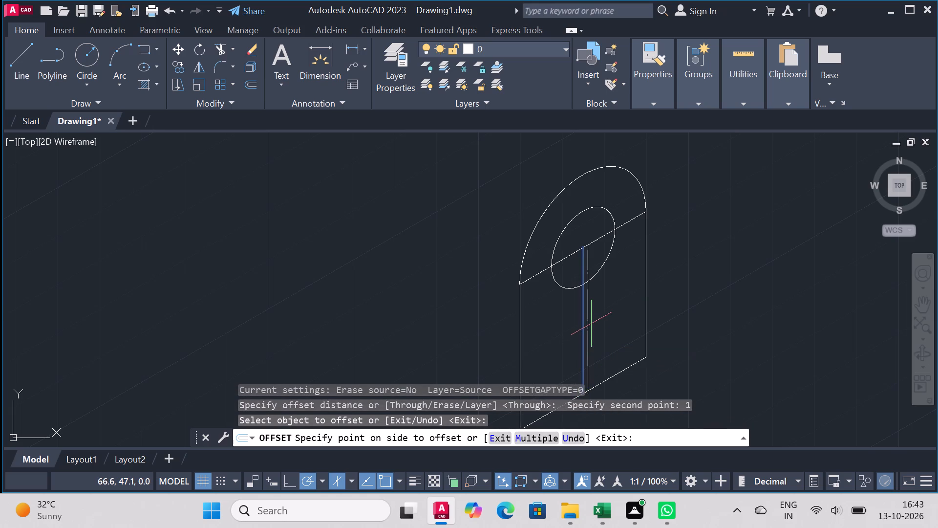
{"action": "left_click", "coordinate": [591, 324]}
{"action": "left_click", "coordinate": [581, 330]}
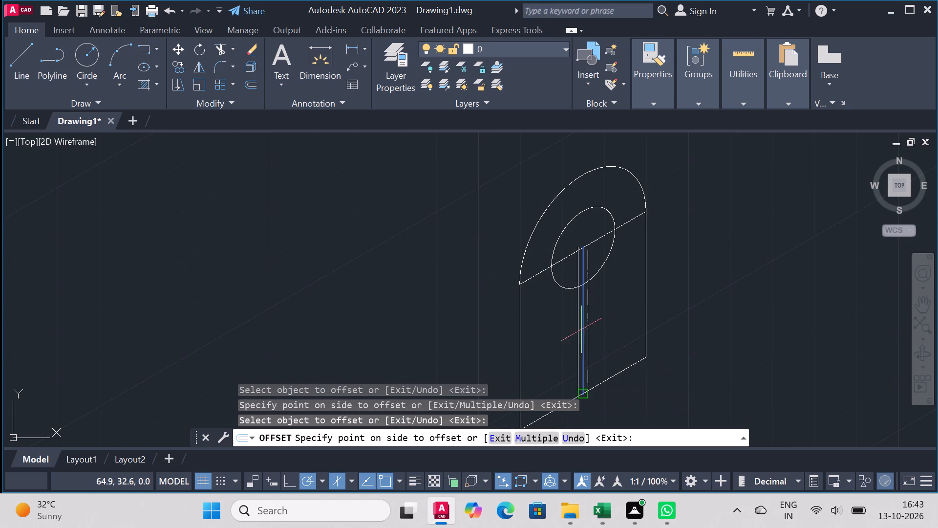
{"action": "left_click", "coordinate": [565, 332]}
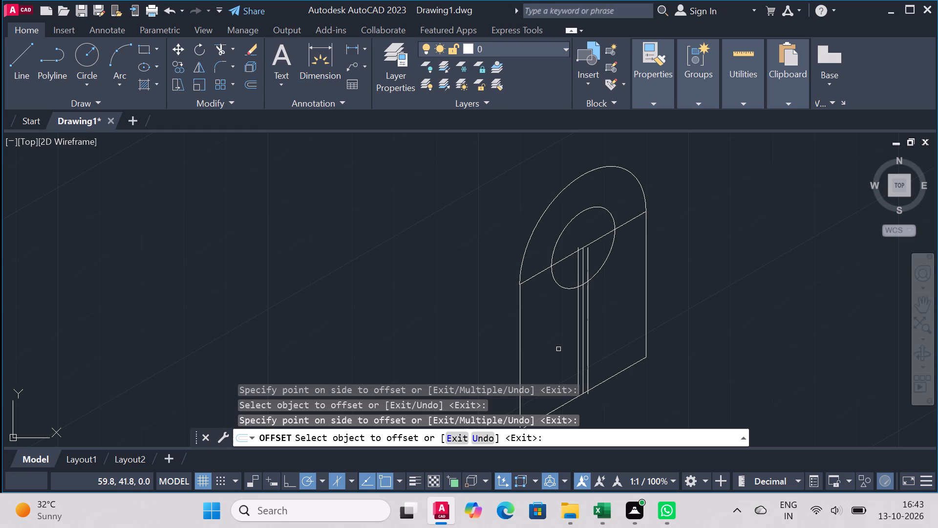
{"action": "scroll", "coordinate": [588, 282], "scroll_direction": "up", "scroll_amount": 3}
{"action": "scroll", "coordinate": [588, 282], "scroll_direction": "down", "scroll_amount": 3}
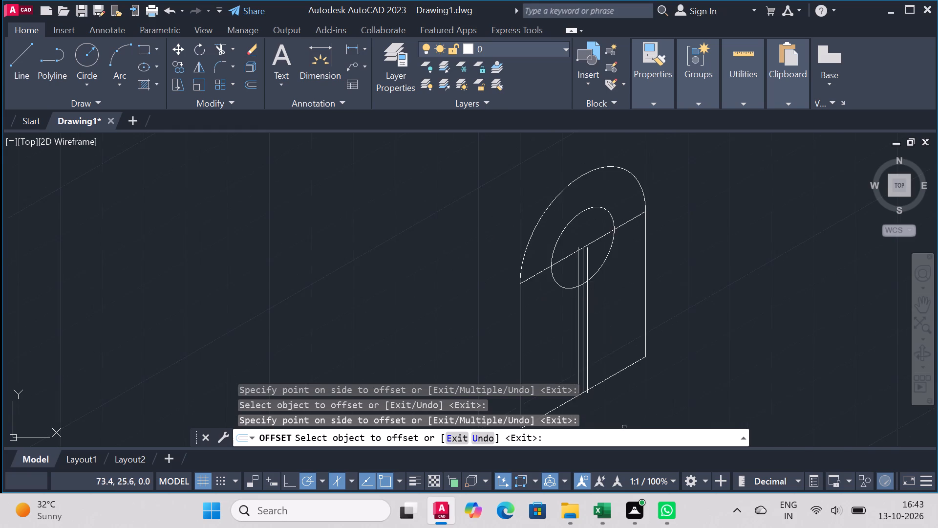
{"action": "scroll", "coordinate": [620, 410], "scroll_direction": "up", "scroll_amount": 1}
{"action": "scroll", "coordinate": [618, 400], "scroll_direction": "down", "scroll_amount": 2}
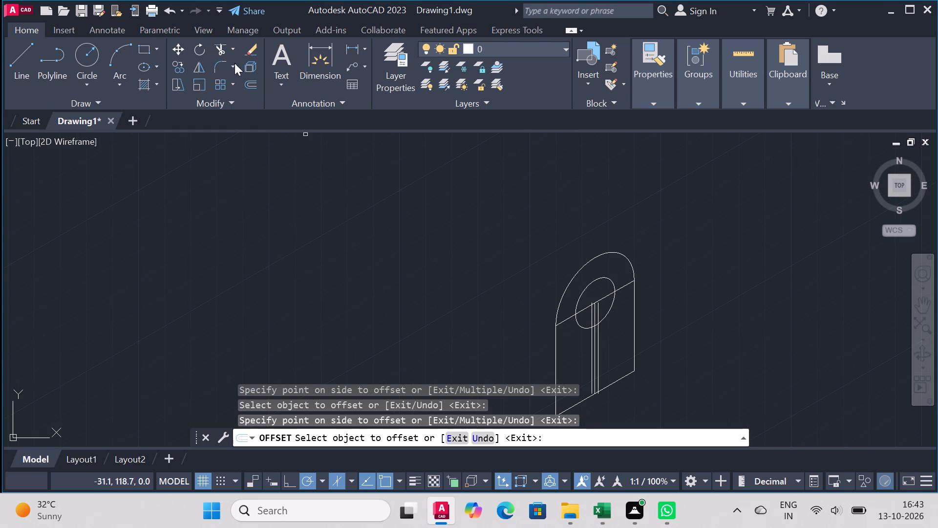
{"action": "scroll", "coordinate": [596, 340], "scroll_direction": "up", "scroll_amount": 5}
{"action": "scroll", "coordinate": [618, 330], "scroll_direction": "down", "scroll_amount": 4}
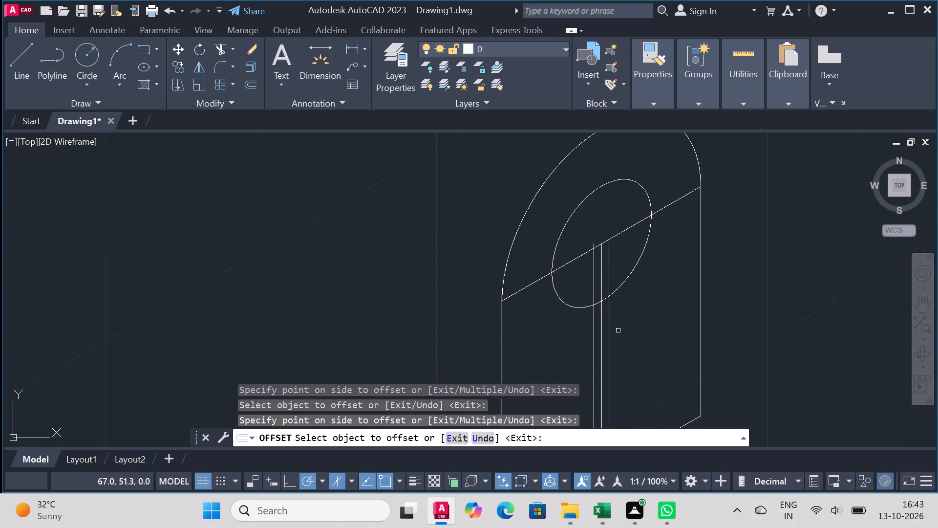
{"action": "key", "text": "z"}
{"action": "key", "text": "Return"}
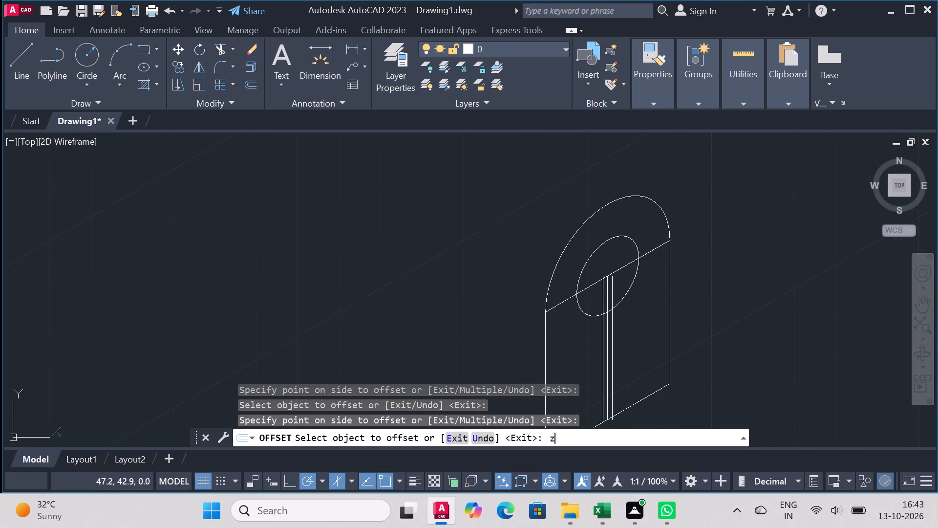
{"action": "key", "text": "a"}
{"action": "key", "text": "Return"}
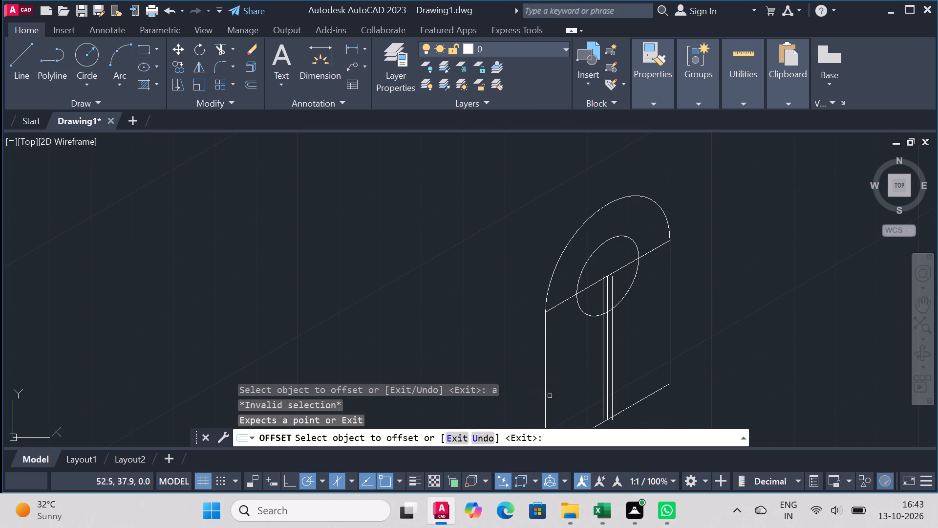
{"action": "key", "text": "Escape"}
Move the left offset line straight down so that its lower end meets the face's sloping lower edge.
{"action": "key", "text": "z"}
{"action": "key", "text": "Return"}
{"action": "key", "text": "a"}
{"action": "key", "text": "Return"}
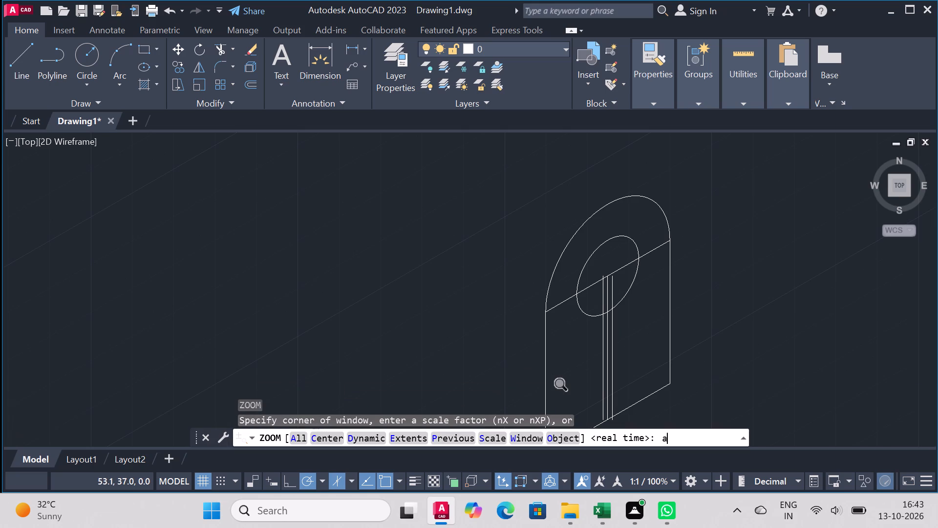
{"action": "scroll", "coordinate": [530, 350], "scroll_direction": "up", "scroll_amount": 3}
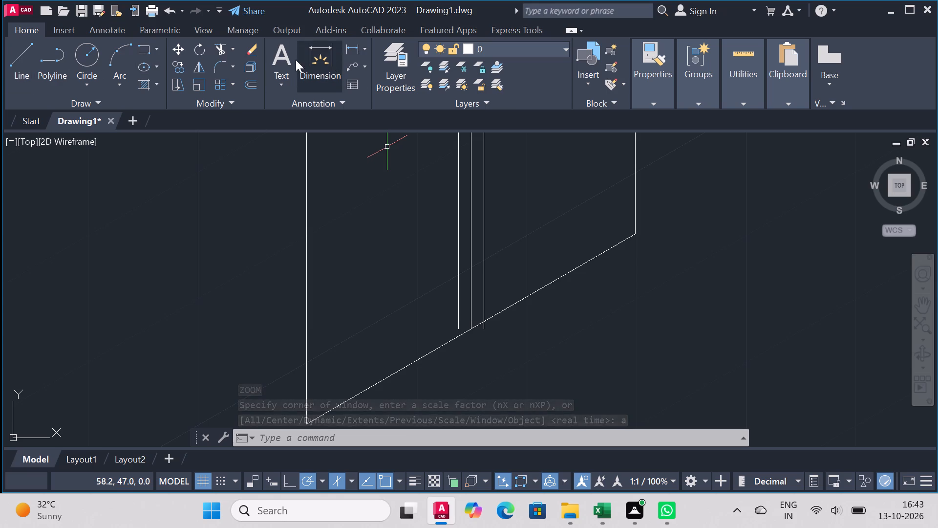
{"action": "left_click", "coordinate": [178, 46]}
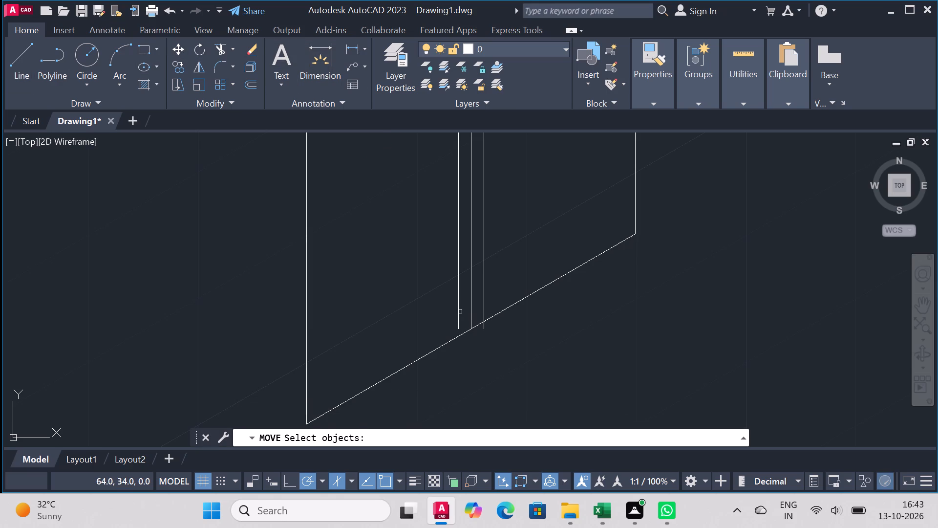
{"action": "left_click", "coordinate": [459, 311]}
{"action": "right_click", "coordinate": [458, 311]}
{"action": "left_click", "coordinate": [459, 327]}
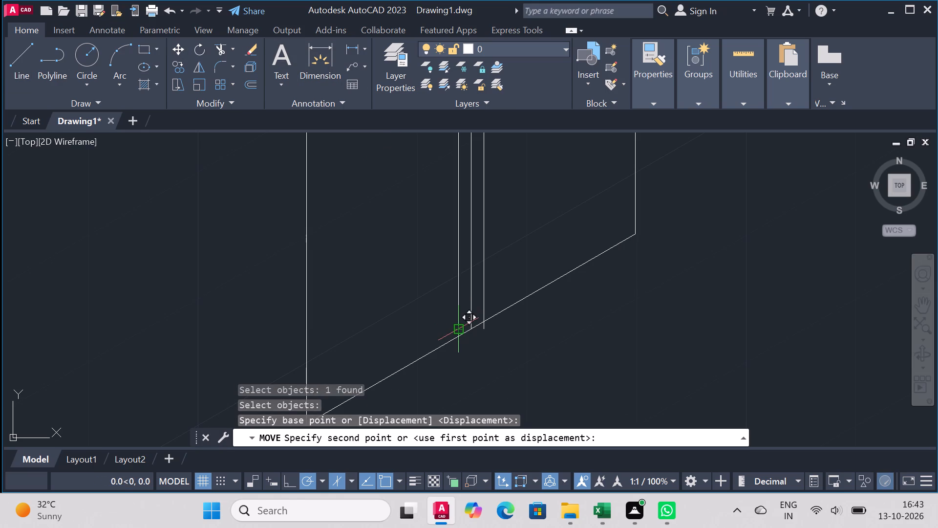
{"action": "left_click", "coordinate": [459, 337]}
{"action": "right_click", "coordinate": [459, 337]}
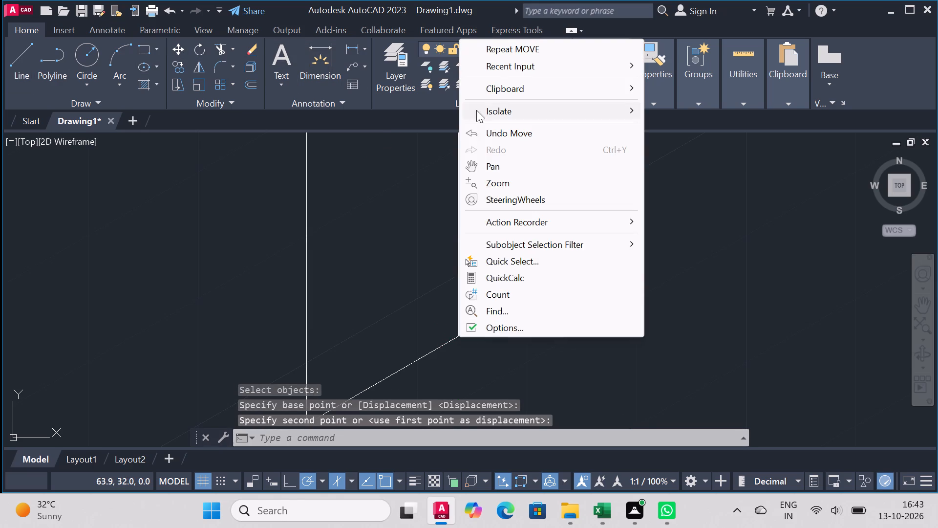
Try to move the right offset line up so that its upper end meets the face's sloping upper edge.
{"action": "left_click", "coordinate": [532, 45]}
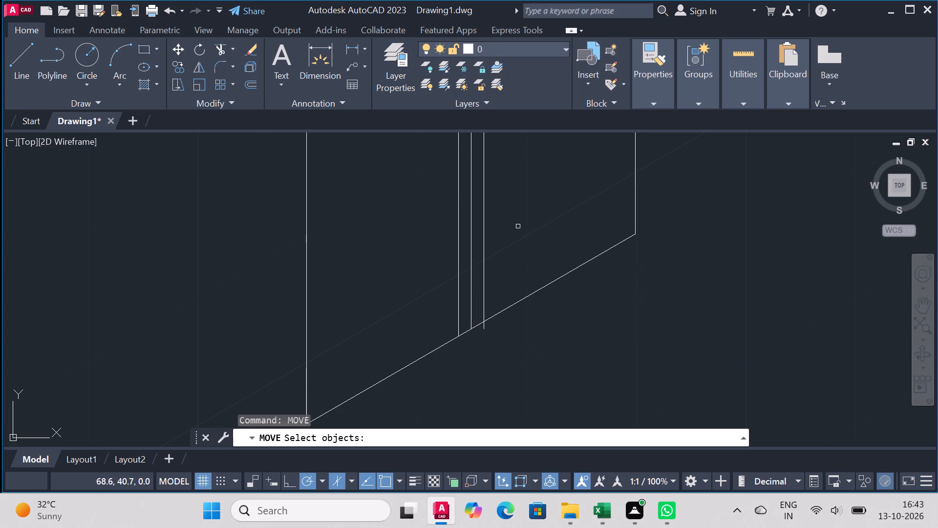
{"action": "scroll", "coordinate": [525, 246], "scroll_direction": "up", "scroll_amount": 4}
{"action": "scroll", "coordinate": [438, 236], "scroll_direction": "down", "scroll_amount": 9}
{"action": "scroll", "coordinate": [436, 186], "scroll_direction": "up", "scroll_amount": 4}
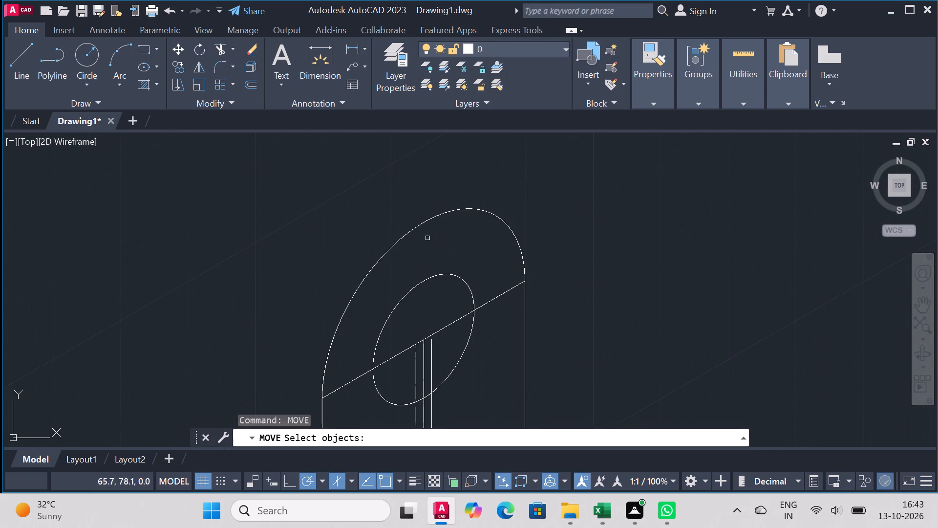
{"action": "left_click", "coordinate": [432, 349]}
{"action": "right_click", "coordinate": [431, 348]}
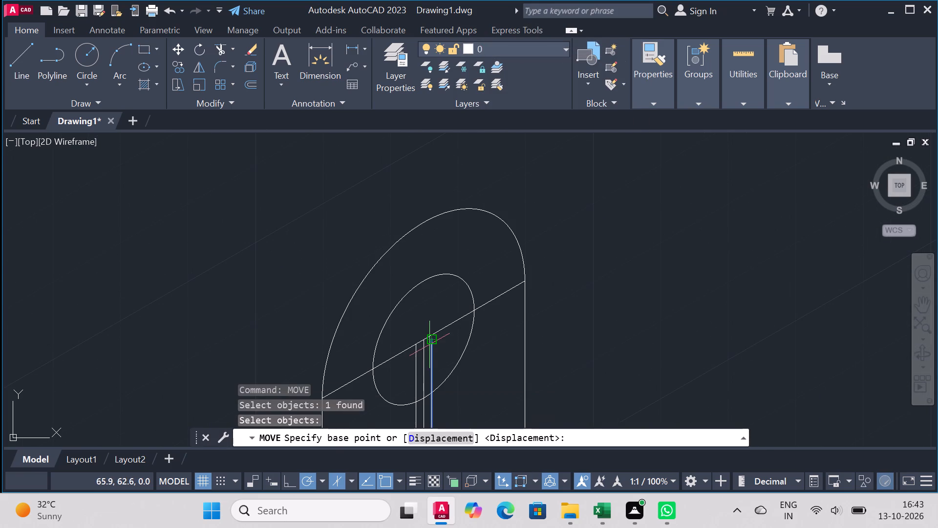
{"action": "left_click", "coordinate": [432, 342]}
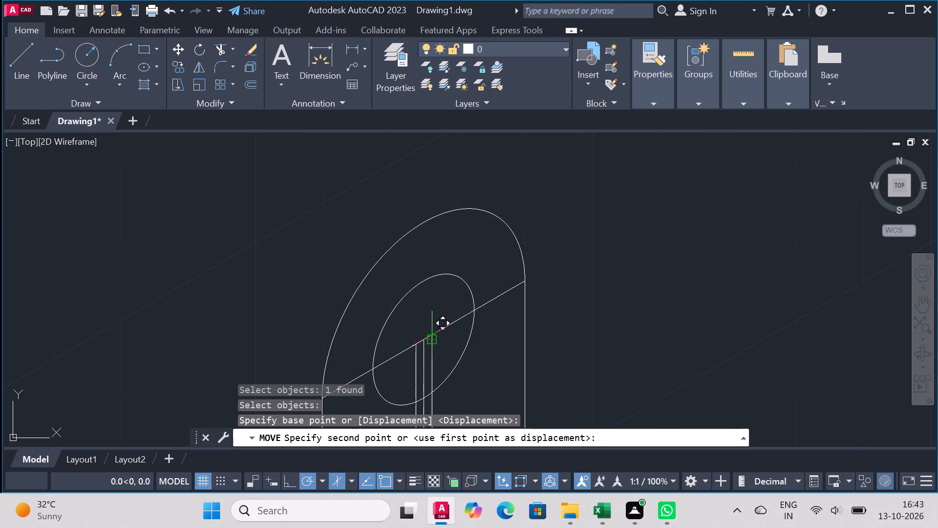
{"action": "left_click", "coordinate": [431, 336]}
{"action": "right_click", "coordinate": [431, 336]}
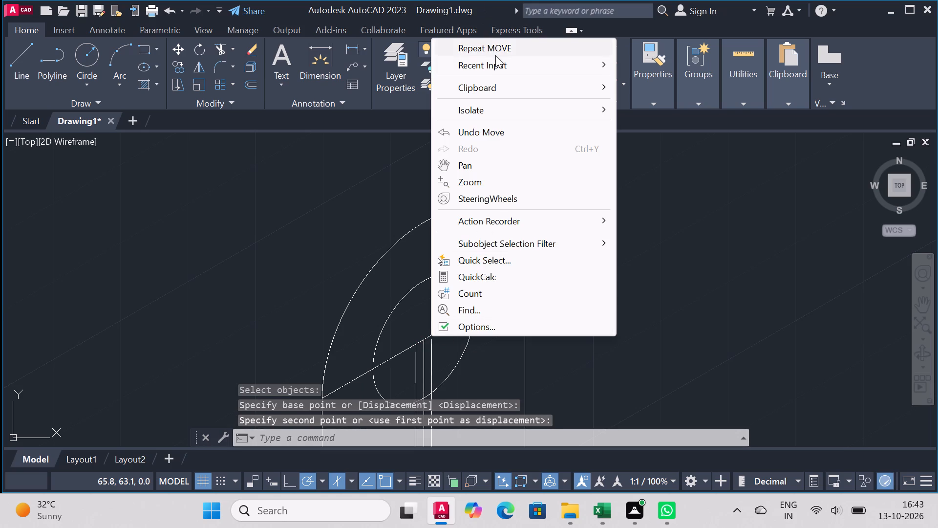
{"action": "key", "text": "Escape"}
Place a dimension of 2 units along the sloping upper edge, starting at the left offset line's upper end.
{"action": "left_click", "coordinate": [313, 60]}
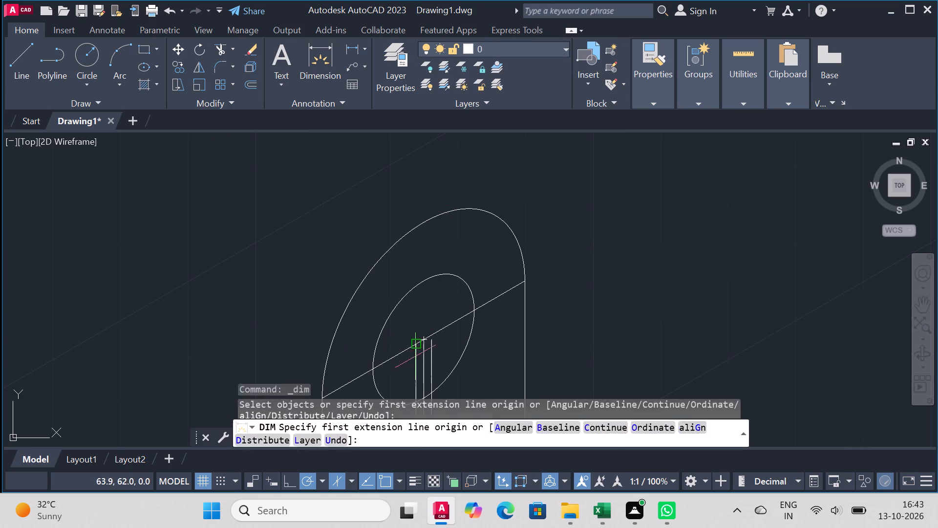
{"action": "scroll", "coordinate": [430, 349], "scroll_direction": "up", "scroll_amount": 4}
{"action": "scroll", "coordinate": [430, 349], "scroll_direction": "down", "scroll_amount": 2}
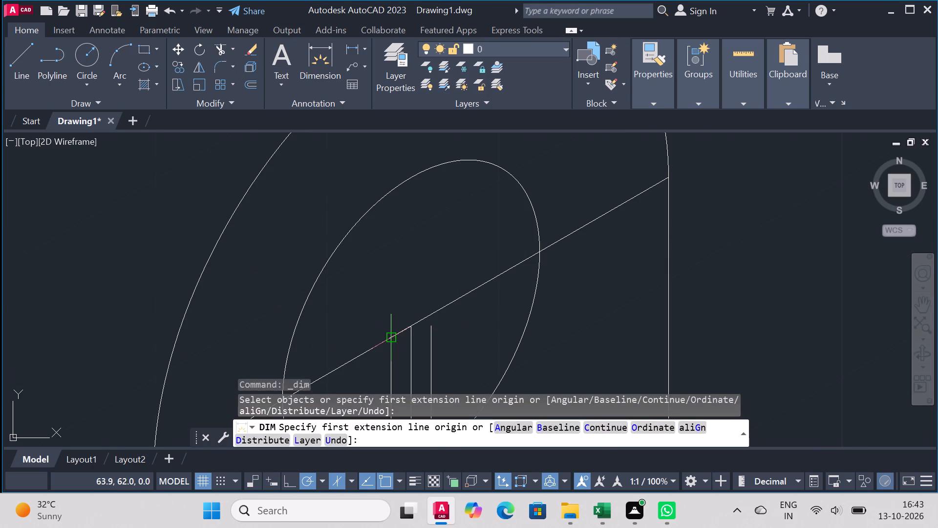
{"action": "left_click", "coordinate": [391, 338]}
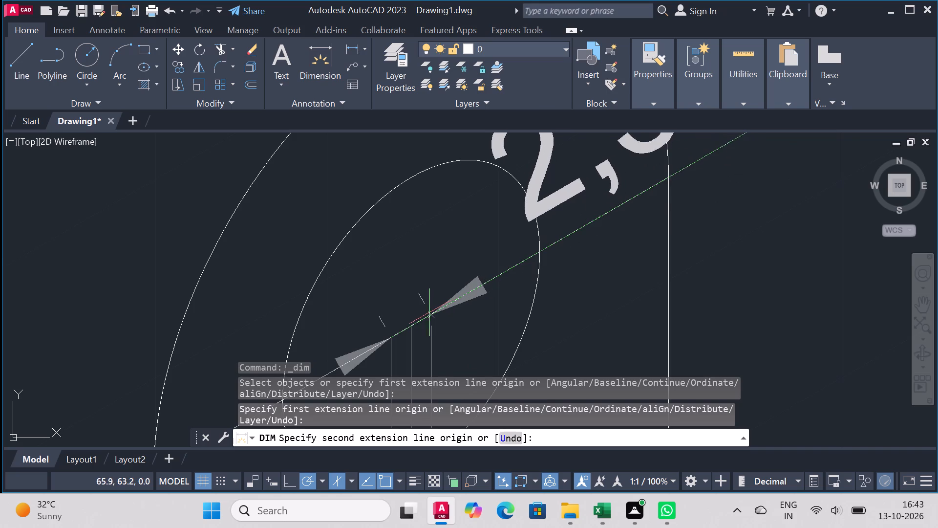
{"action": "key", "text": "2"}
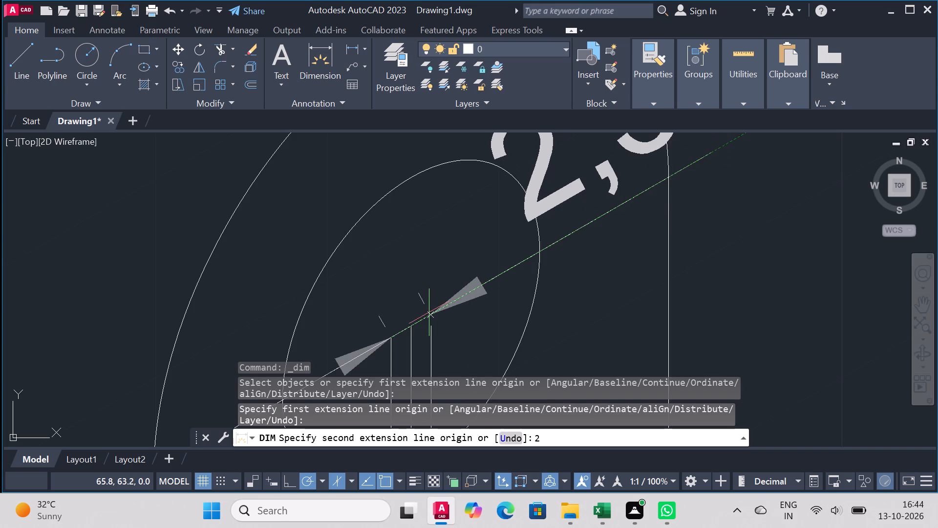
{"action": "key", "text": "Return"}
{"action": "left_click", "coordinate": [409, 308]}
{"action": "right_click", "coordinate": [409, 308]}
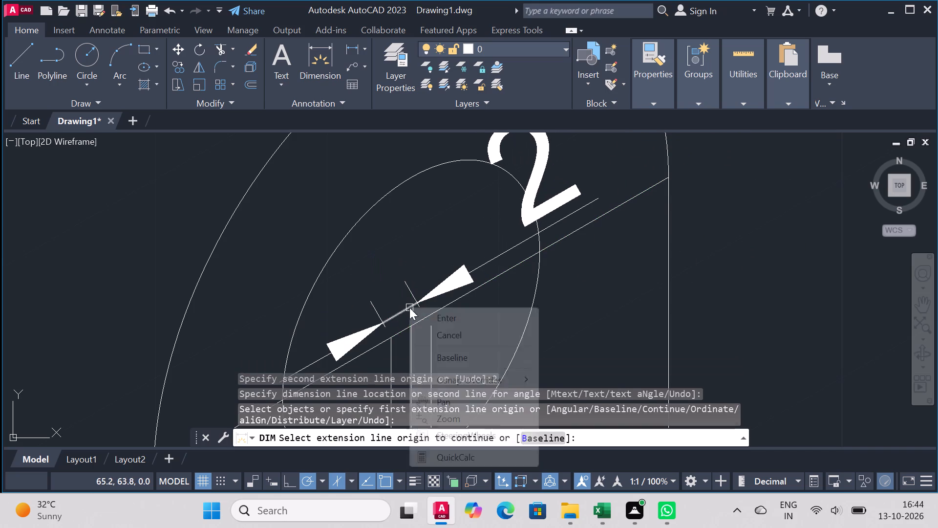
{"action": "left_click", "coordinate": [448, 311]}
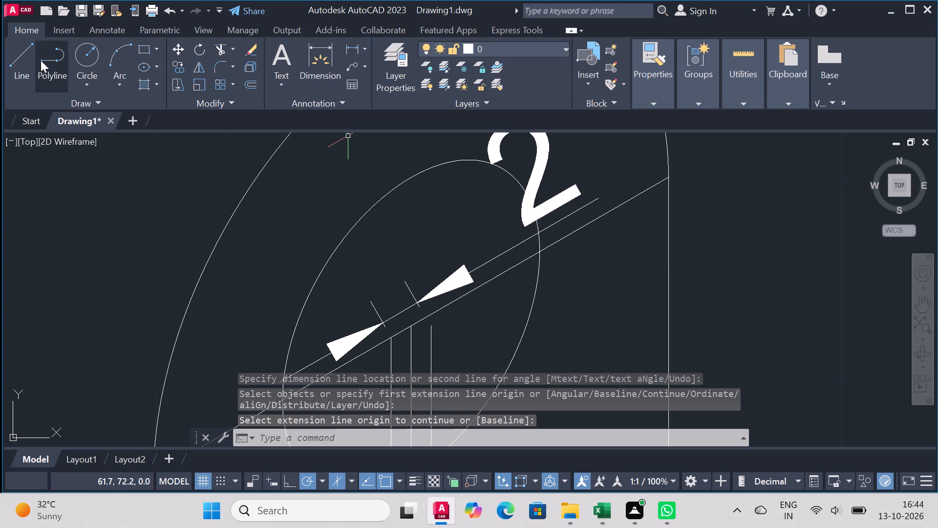
Move the right offset line straight up so that its upper end meets the face's sloping upper edge.
{"action": "left_click", "coordinate": [166, 50]}
{"action": "left_click", "coordinate": [177, 50]}
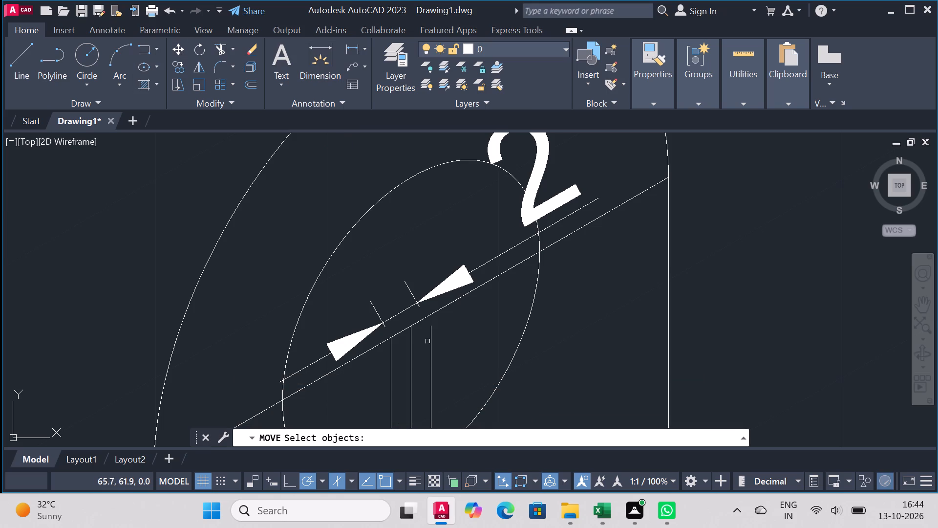
{"action": "left_click", "coordinate": [432, 340]}
{"action": "right_click", "coordinate": [435, 340]}
{"action": "left_click", "coordinate": [431, 326]}
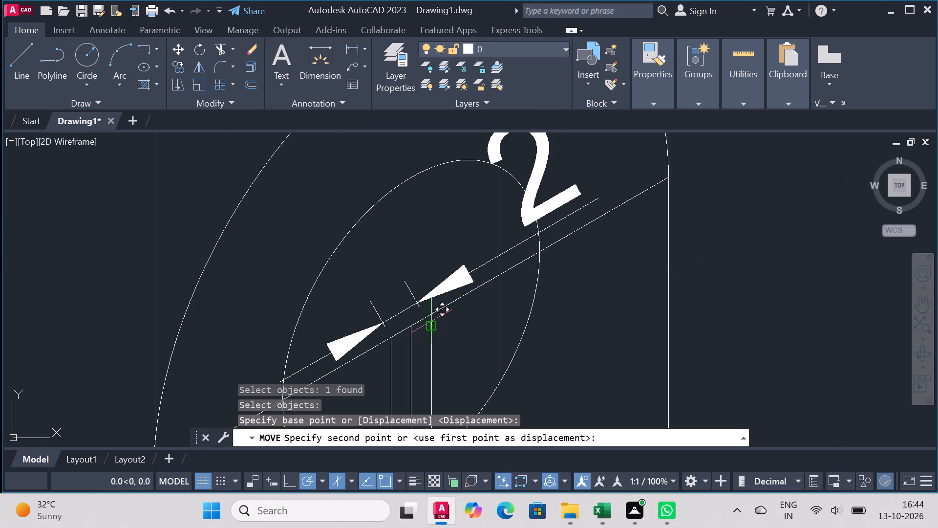
{"action": "left_click", "coordinate": [430, 317]}
{"action": "right_click", "coordinate": [430, 317]}
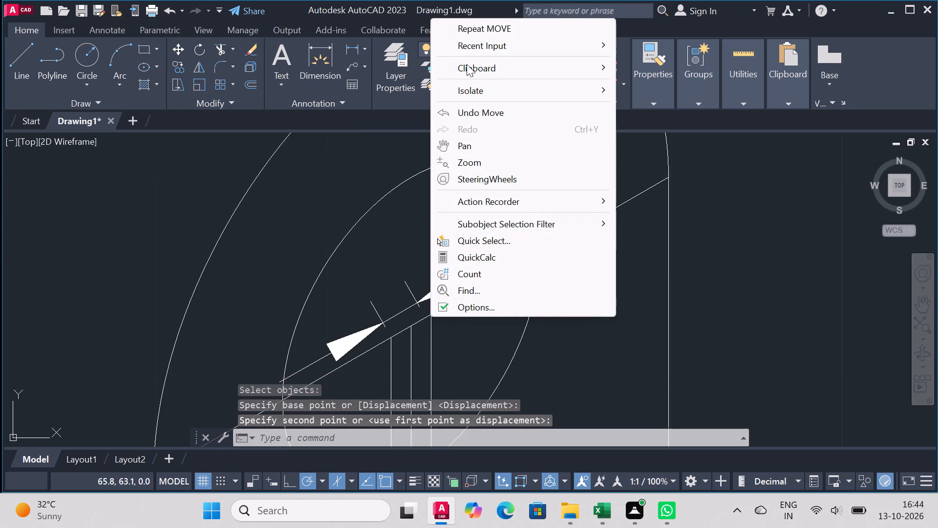
{"action": "key", "text": "Escape"}
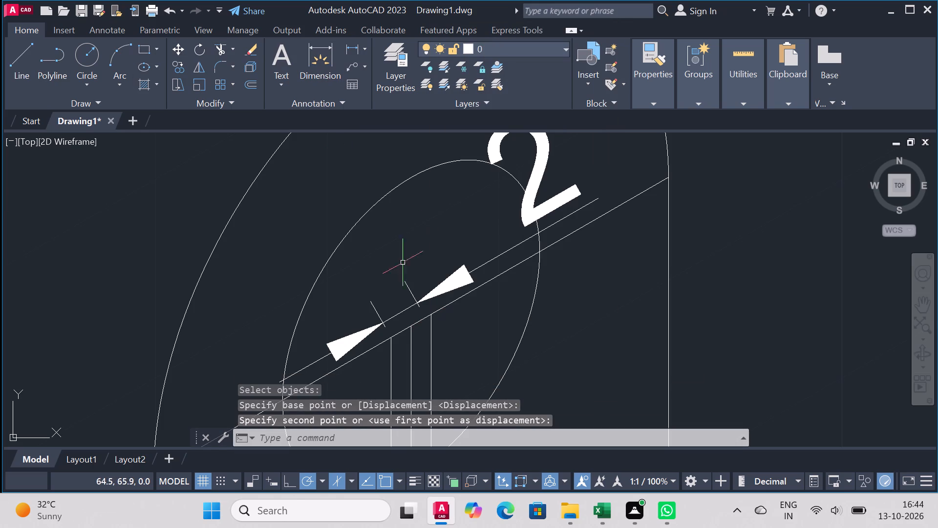
{"action": "key", "text": "Escape"}
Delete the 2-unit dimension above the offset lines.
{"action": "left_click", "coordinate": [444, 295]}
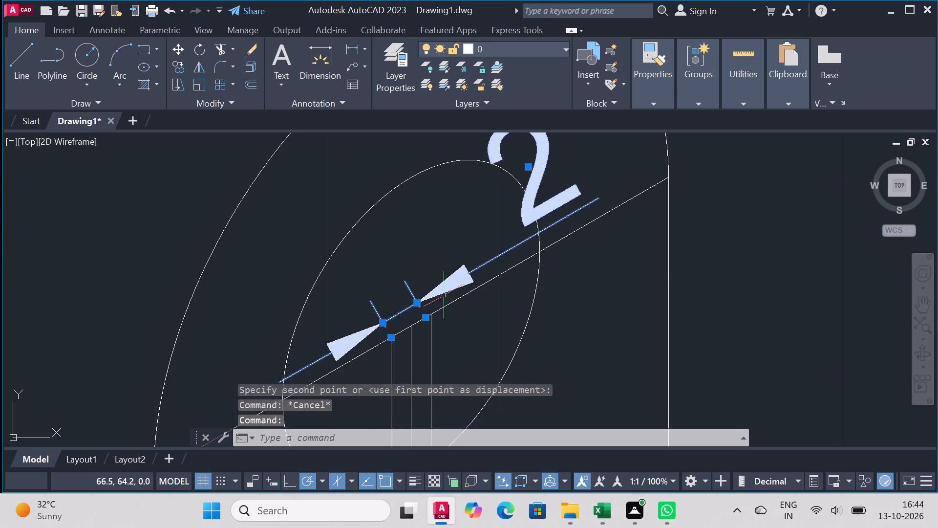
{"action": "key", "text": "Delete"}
Check the distance between the upper ends of the two offset lines with a dimension preview, without placing it.
{"action": "left_click", "coordinate": [320, 60]}
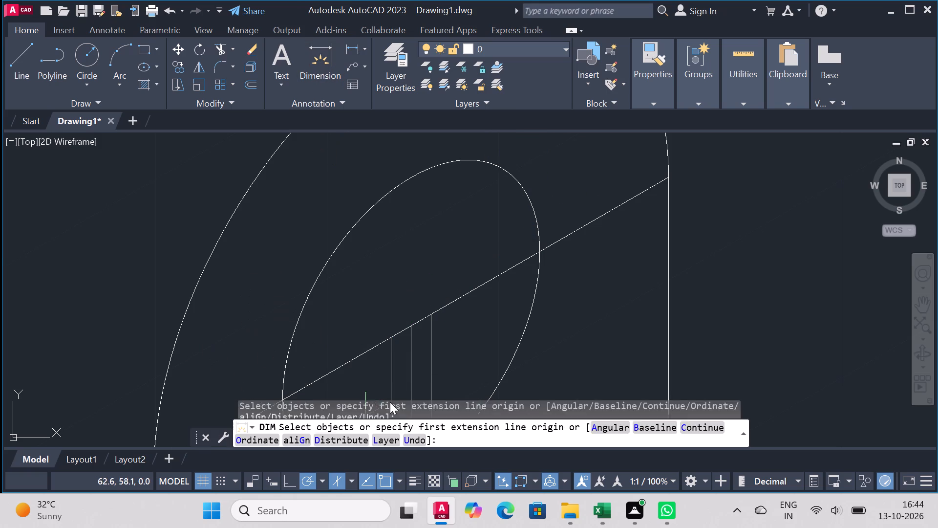
{"action": "left_click", "coordinate": [390, 338]}
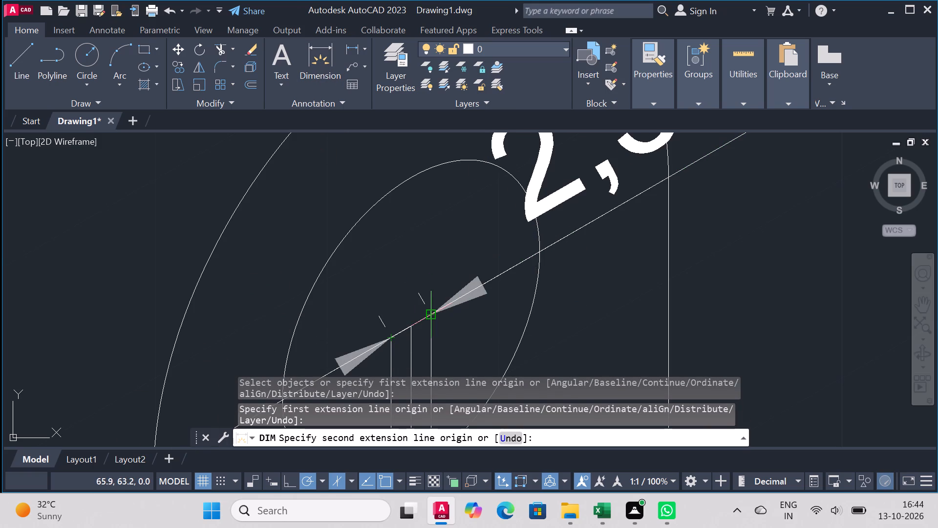
{"action": "scroll", "coordinate": [430, 316], "scroll_direction": "up", "scroll_amount": 3}
{"action": "scroll", "coordinate": [430, 316], "scroll_direction": "down", "scroll_amount": 6}
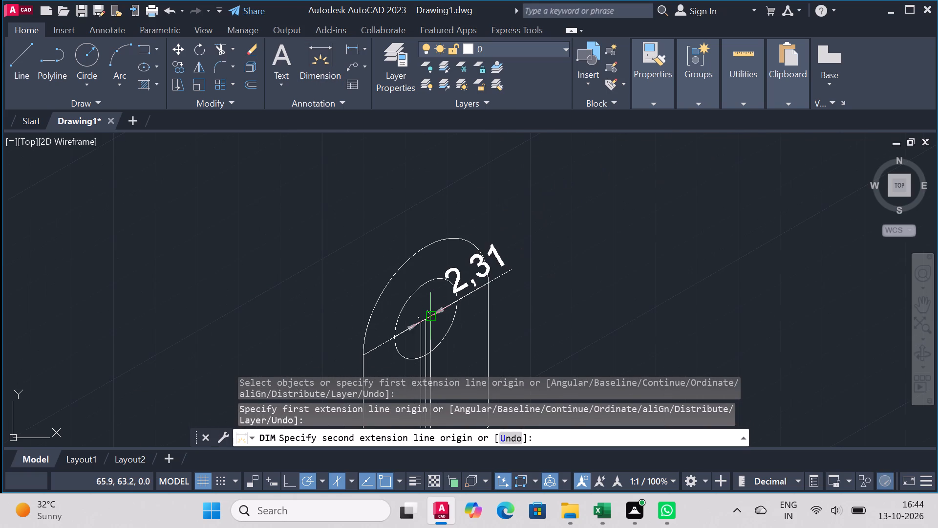
{"action": "scroll", "coordinate": [429, 319], "scroll_direction": "up", "scroll_amount": 5}
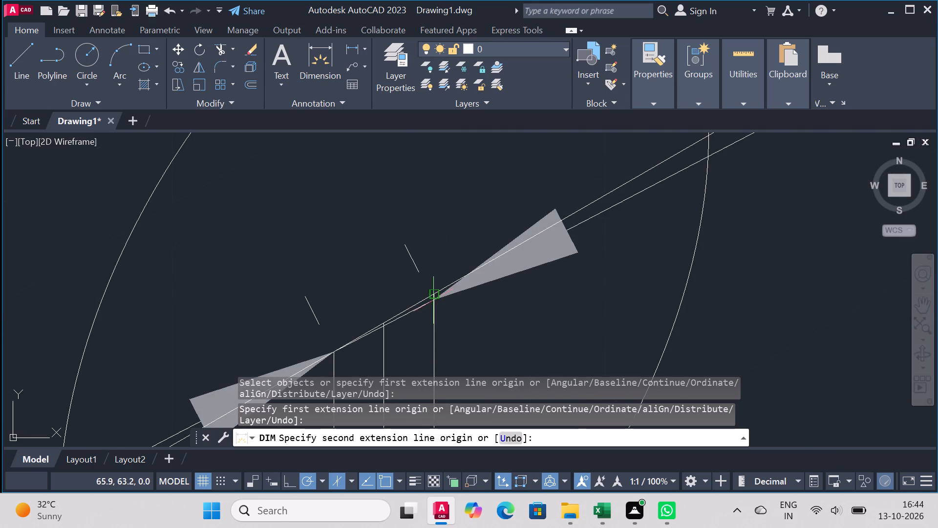
{"action": "left_click", "coordinate": [435, 294]}
{"action": "scroll", "coordinate": [448, 302], "scroll_direction": "up", "scroll_amount": 8}
{"action": "scroll", "coordinate": [430, 299], "scroll_direction": "down", "scroll_amount": 4}
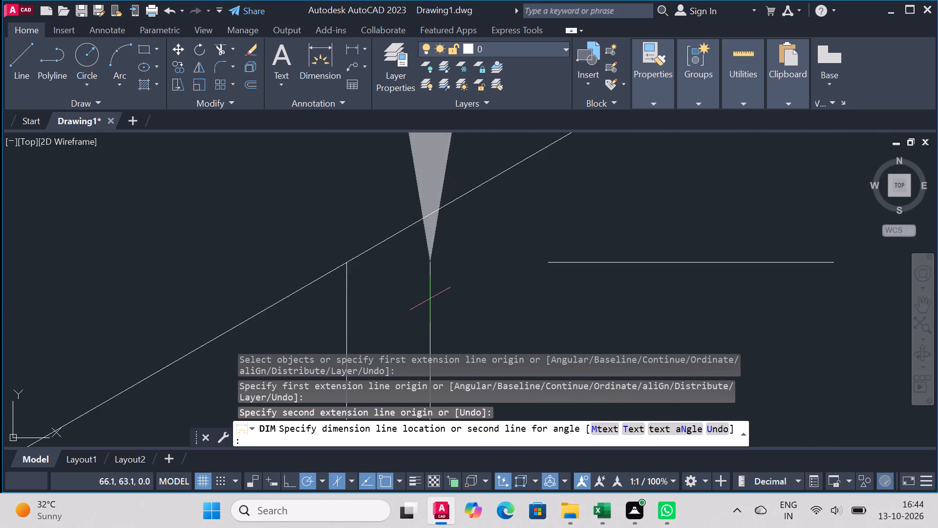
{"action": "scroll", "coordinate": [430, 299], "scroll_direction": "up", "scroll_amount": 5}
{"action": "scroll", "coordinate": [430, 299], "scroll_direction": "down", "scroll_amount": 12}
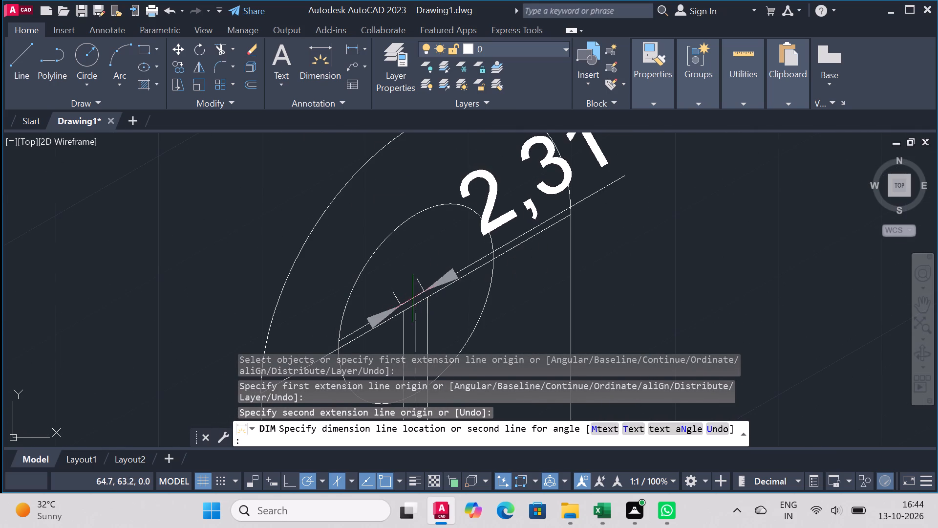
{"action": "key", "text": "Escape"}
Delete the vertical centre line between the two offset lines.
{"action": "scroll", "coordinate": [466, 250], "scroll_direction": "down", "scroll_amount": 3}
{"action": "scroll", "coordinate": [486, 320], "scroll_direction": "up", "scroll_amount": 3}
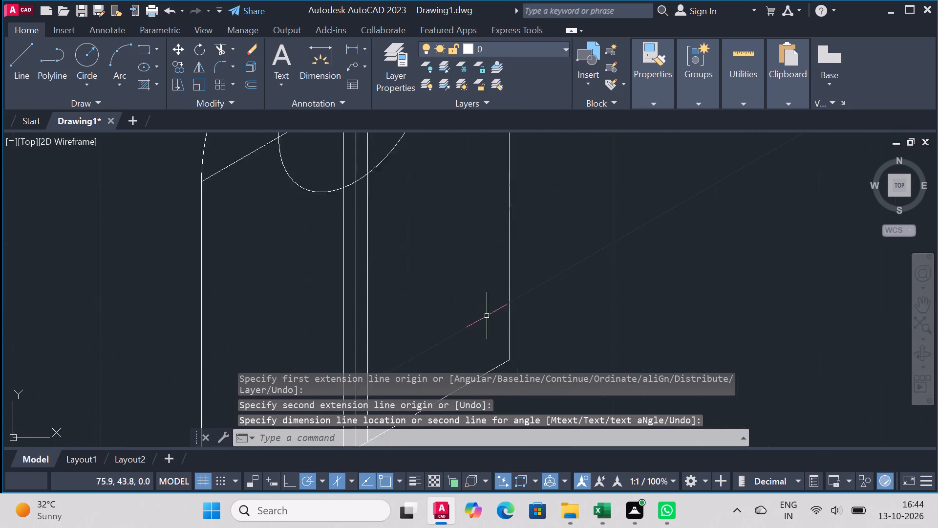
{"action": "scroll", "coordinate": [487, 316], "scroll_direction": "up", "scroll_amount": 1}
{"action": "scroll", "coordinate": [442, 267], "scroll_direction": "down", "scroll_amount": 1}
{"action": "scroll", "coordinate": [442, 267], "scroll_direction": "up", "scroll_amount": 3}
{"action": "scroll", "coordinate": [442, 267], "scroll_direction": "down", "scroll_amount": 5}
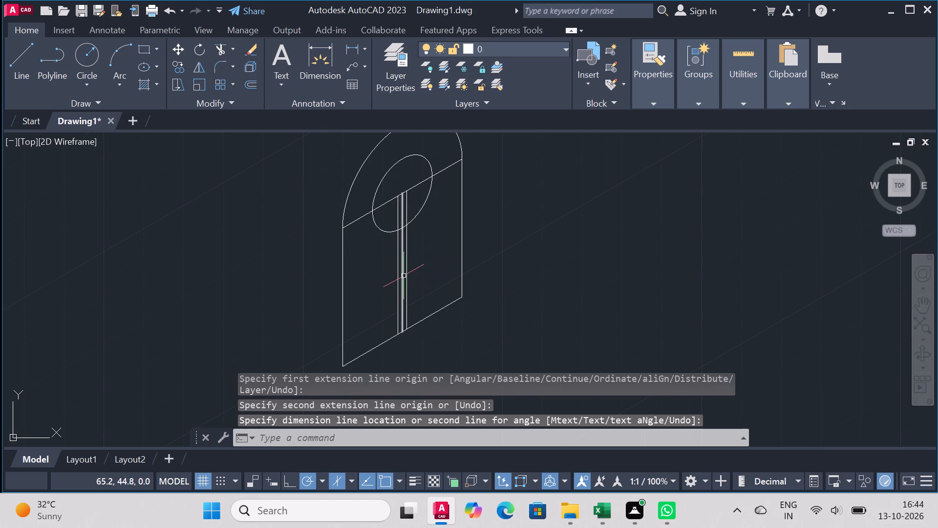
{"action": "left_click", "coordinate": [404, 276]}
{"action": "key", "text": "Delete"}
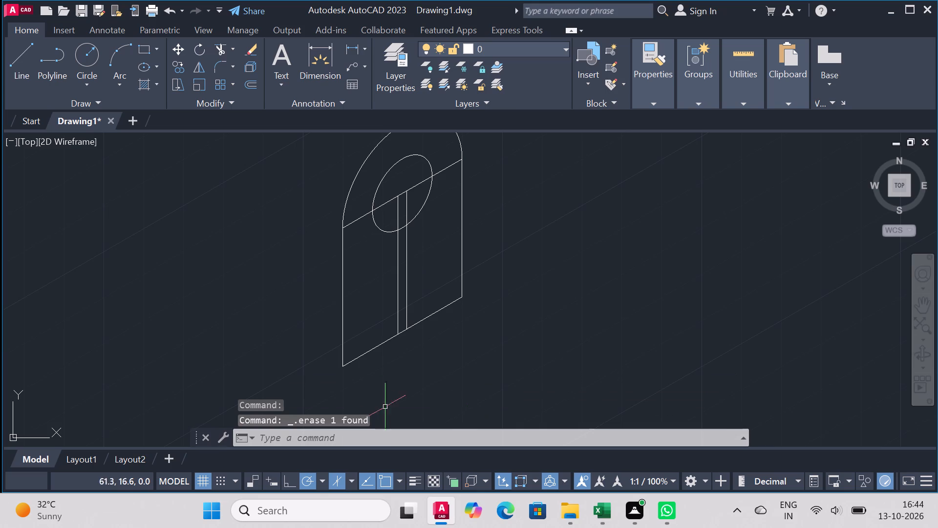
Trim away the part of the face's sloping lower edge between the two offset lines.
{"action": "scroll", "coordinate": [377, 352], "scroll_direction": "down", "scroll_amount": 2}
{"action": "scroll", "coordinate": [407, 365], "scroll_direction": "up", "scroll_amount": 2}
{"action": "left_click", "coordinate": [214, 42]}
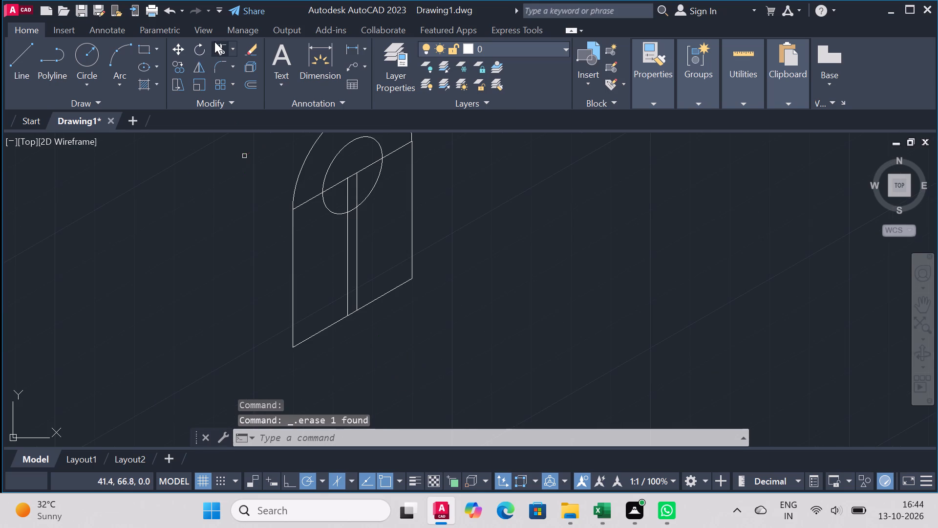
{"action": "left_click", "coordinate": [353, 313]}
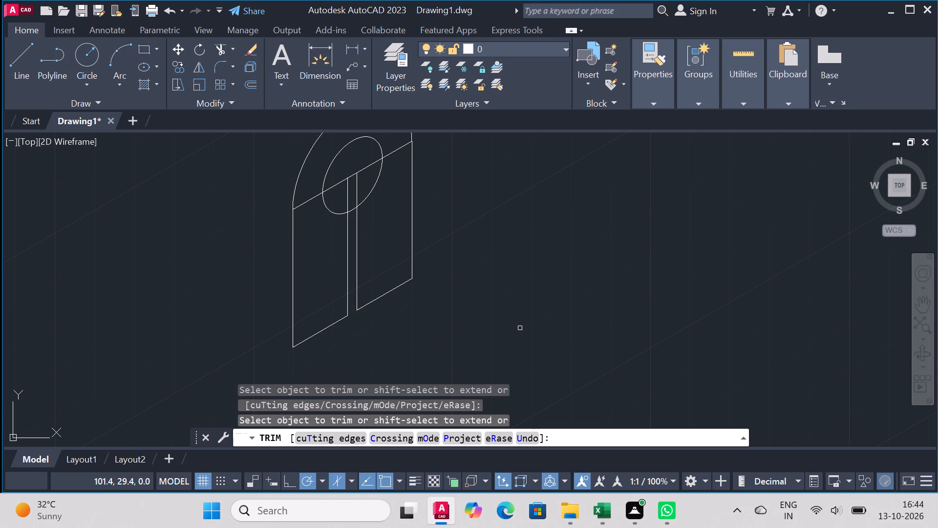
Draw the adjoining side face from the front face's lower-left corner: 30 units at 150°, 30 units up, and back to its upper-left corner.
{"action": "left_click", "coordinate": [4, 70]}
{"action": "left_click", "coordinate": [12, 63]}
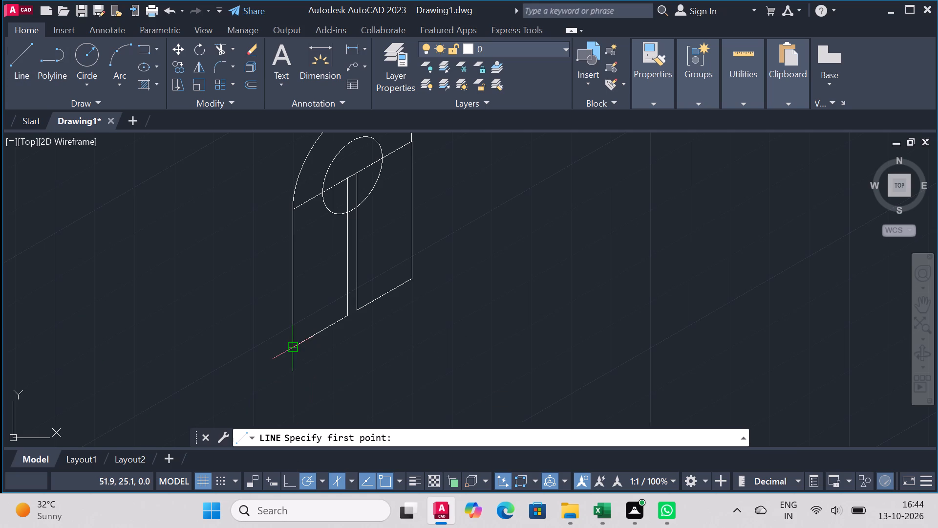
{"action": "left_click", "coordinate": [292, 347]}
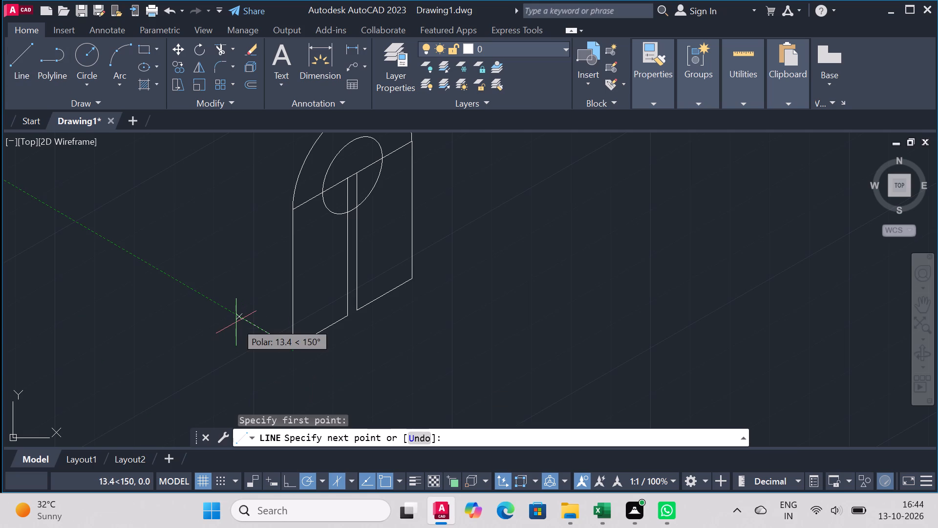
{"action": "type", "text": "30"}
{"action": "key", "text": "Return"}
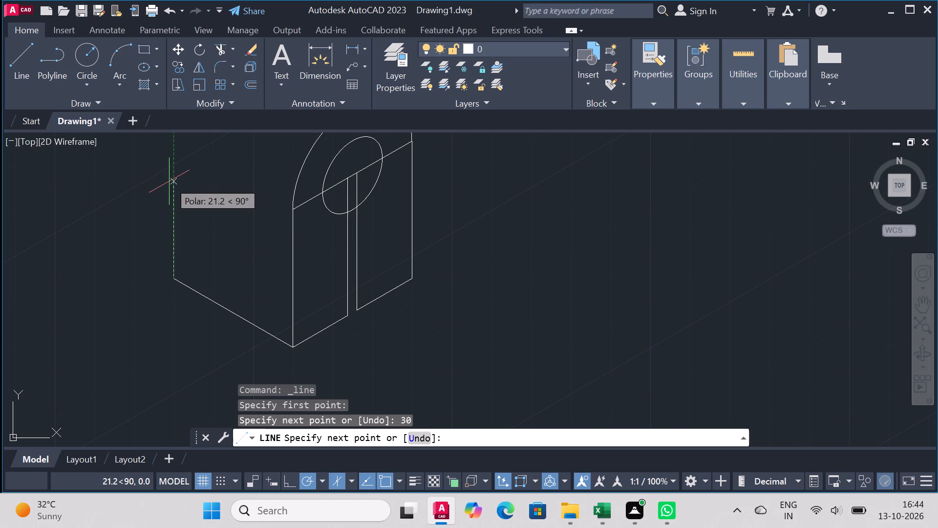
{"action": "type", "text": "30"}
{"action": "key", "text": "Return"}
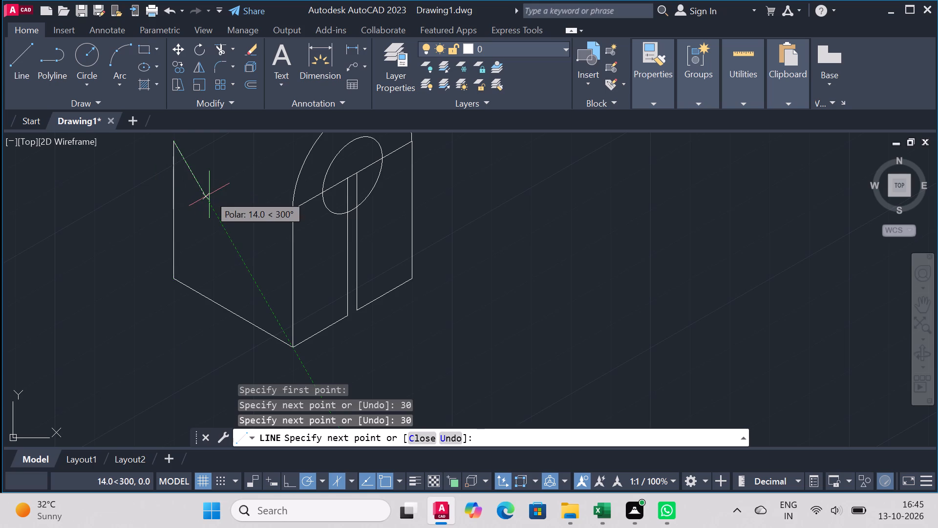
{"action": "left_click", "coordinate": [294, 212]}
{"action": "right_click", "coordinate": [294, 212]}
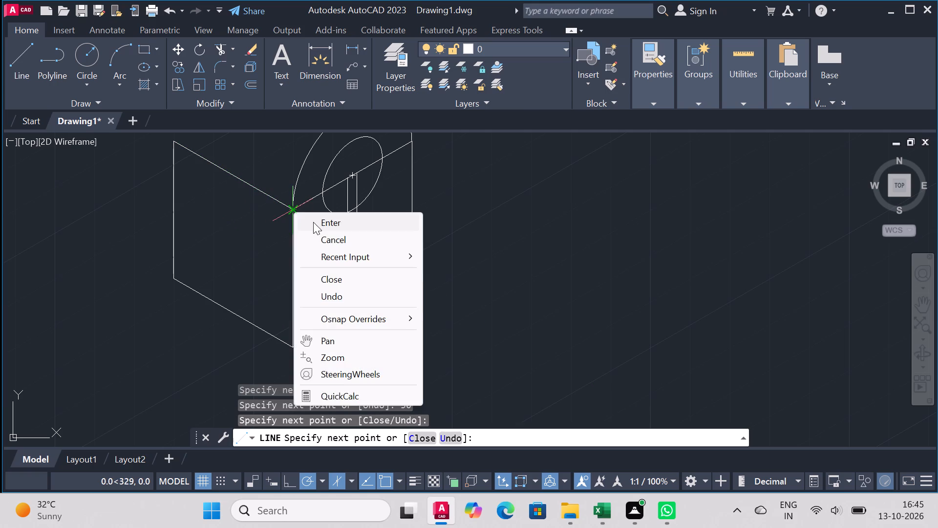
{"action": "left_click", "coordinate": [313, 222]}
Draw a 10-unit line at 150° from the isocircles' centre.
{"action": "scroll", "coordinate": [390, 255], "scroll_direction": "up", "scroll_amount": 4}
{"action": "scroll", "coordinate": [390, 250], "scroll_direction": "down", "scroll_amount": 3}
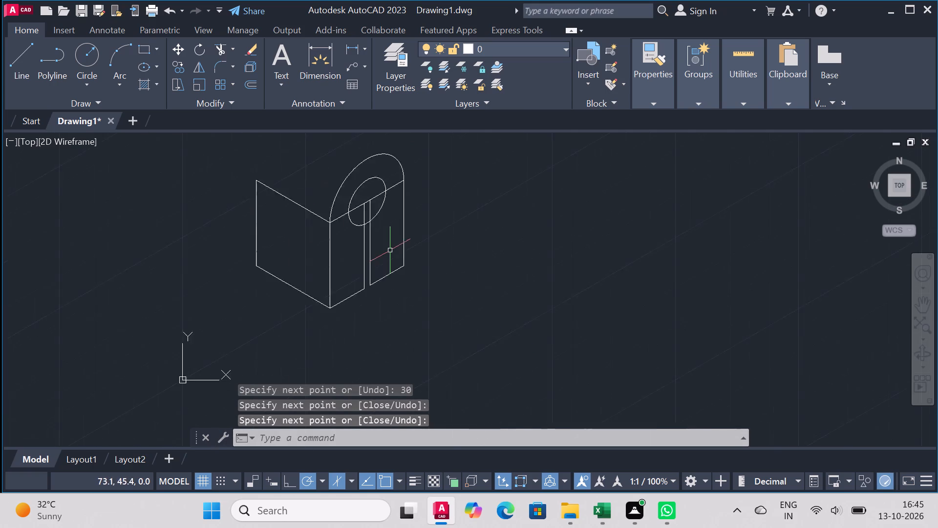
{"action": "scroll", "coordinate": [390, 250], "scroll_direction": "down", "scroll_amount": 4}
{"action": "scroll", "coordinate": [326, 169], "scroll_direction": "up", "scroll_amount": 3}
{"action": "scroll", "coordinate": [360, 223], "scroll_direction": "down", "scroll_amount": 3}
{"action": "scroll", "coordinate": [360, 223], "scroll_direction": "up", "scroll_amount": 1}
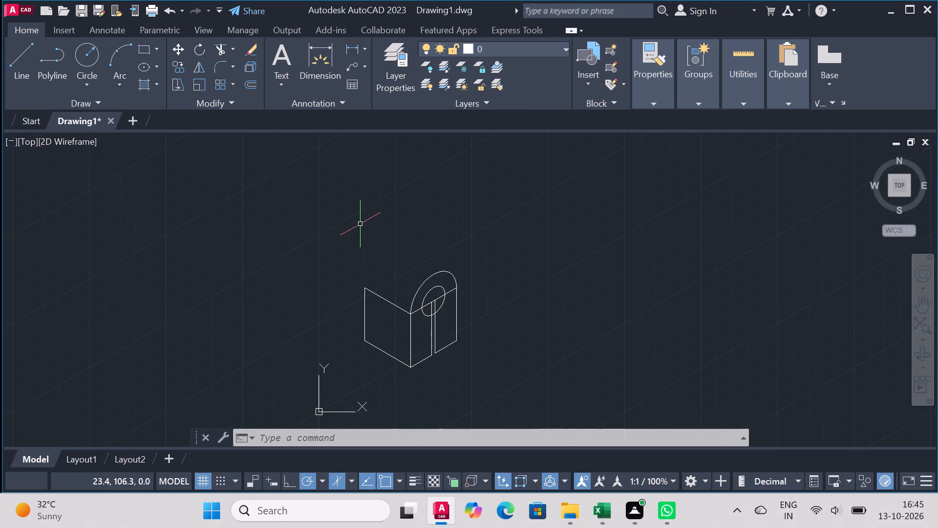
{"action": "scroll", "coordinate": [363, 221], "scroll_direction": "up", "scroll_amount": 1}
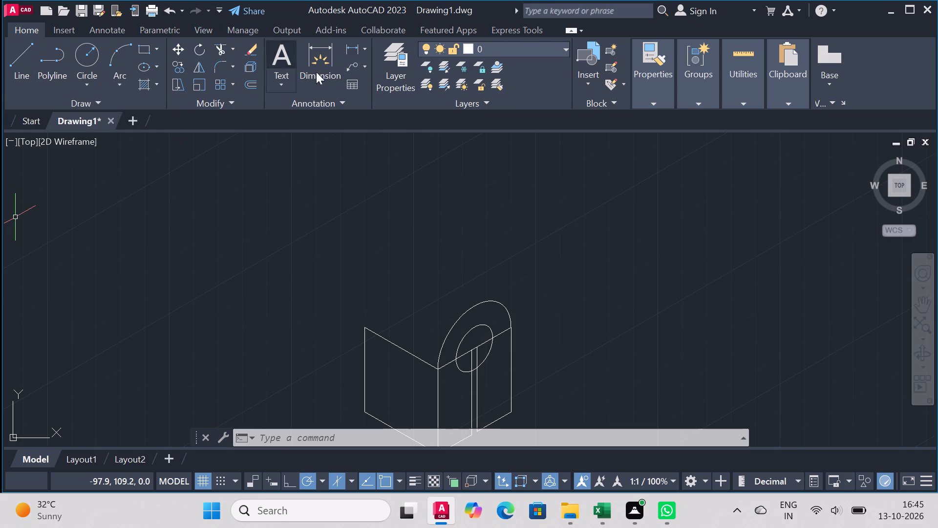
{"action": "left_click", "coordinate": [21, 63]}
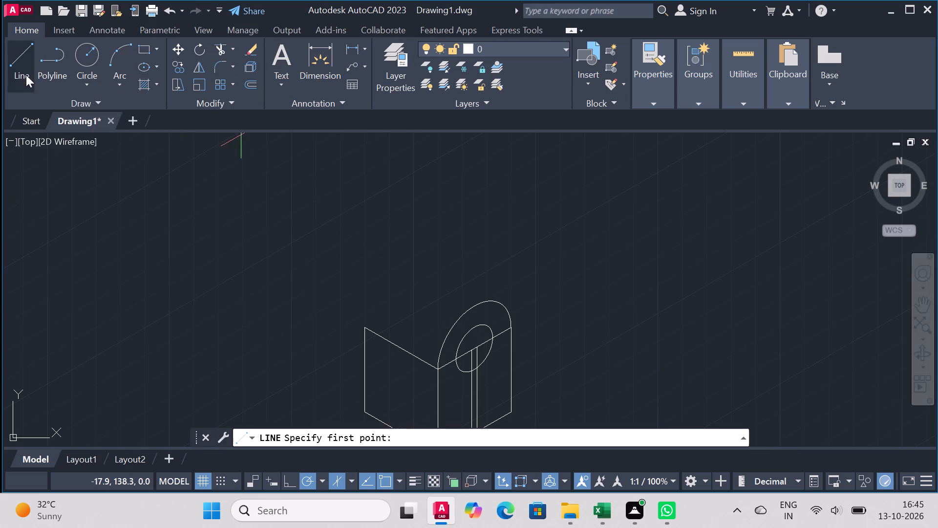
{"action": "scroll", "coordinate": [556, 398], "scroll_direction": "up", "scroll_amount": 3}
{"action": "left_click", "coordinate": [264, 240]}
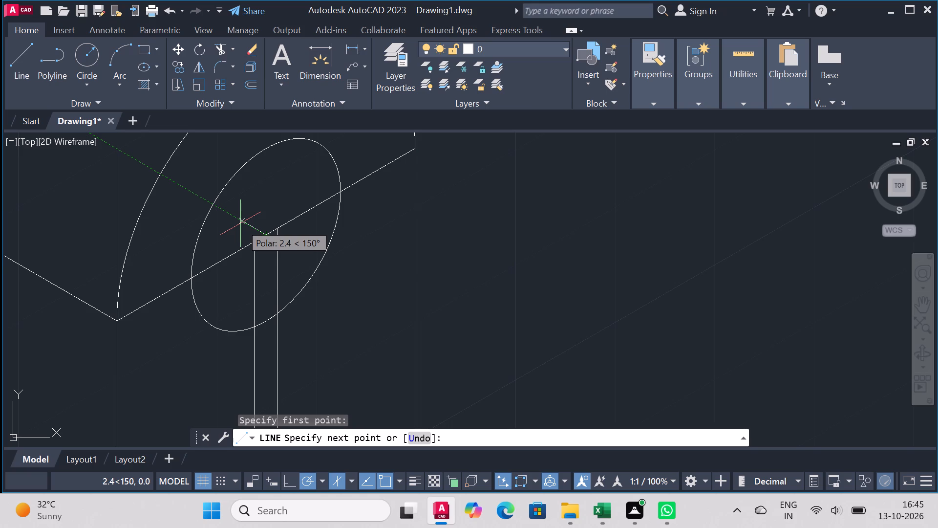
{"action": "type", "text": "10"}
{"action": "key", "text": "Return"}
{"action": "right_click", "coordinate": [240, 224]}
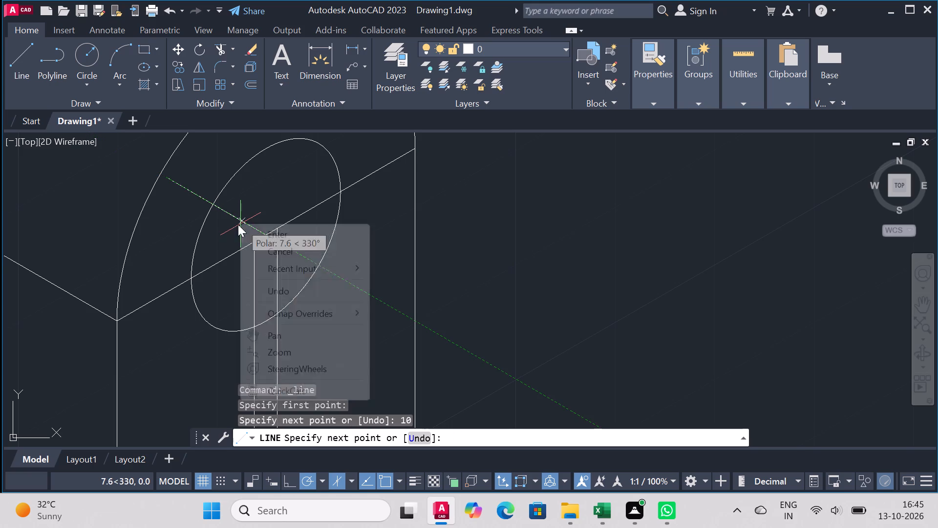
{"action": "left_click", "coordinate": [282, 232]}
{"action": "scroll", "coordinate": [427, 240], "scroll_direction": "up", "scroll_amount": 2}
{"action": "scroll", "coordinate": [428, 233], "scroll_direction": "down", "scroll_amount": 3}
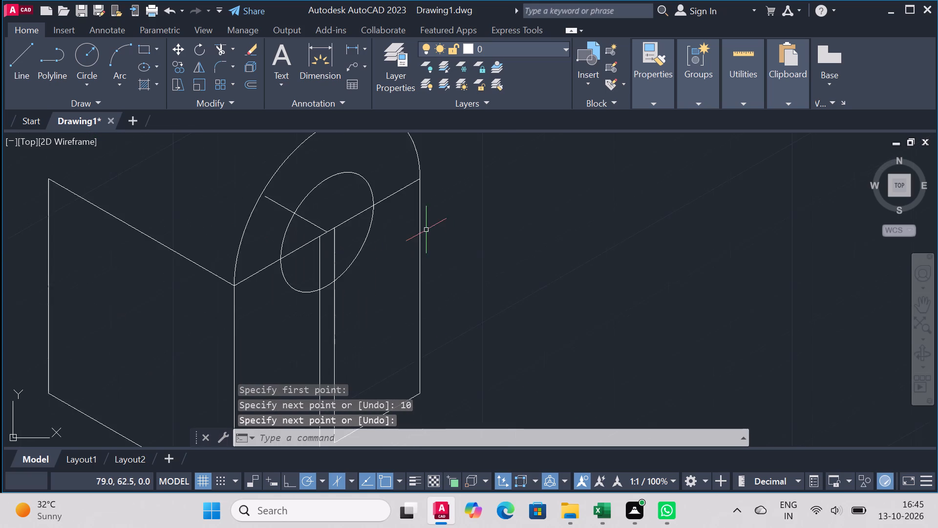
Copy the hole isocircle from its centre to the far end of the 10-unit line at 150°.
{"action": "scroll", "coordinate": [426, 229], "scroll_direction": "up", "scroll_amount": 4}
{"action": "scroll", "coordinate": [425, 228], "scroll_direction": "down", "scroll_amount": 6}
{"action": "scroll", "coordinate": [392, 184], "scroll_direction": "up", "scroll_amount": 2}
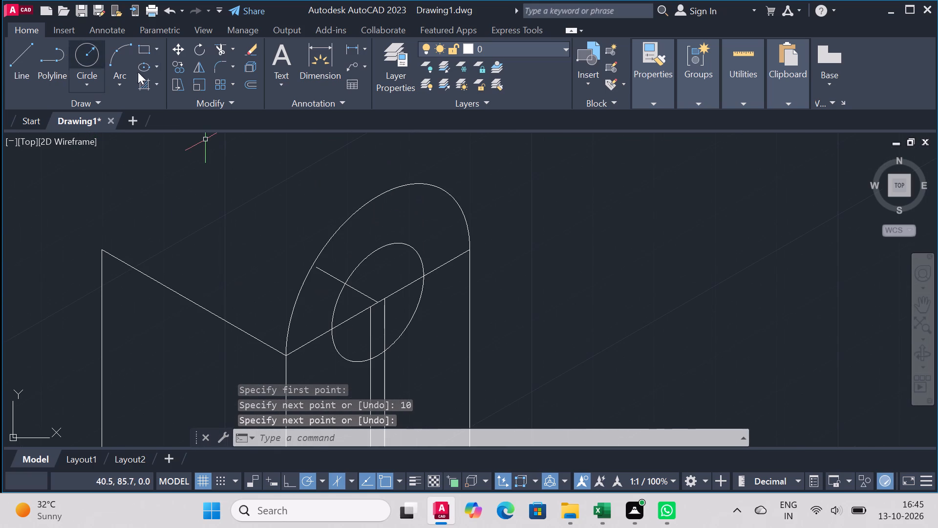
{"action": "left_click", "coordinate": [171, 64]}
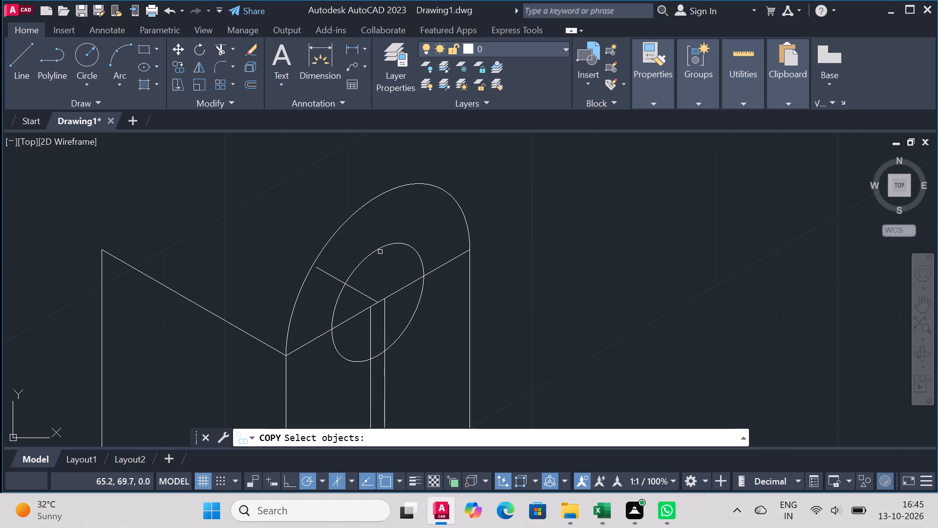
{"action": "left_click", "coordinate": [380, 249]}
{"action": "right_click", "coordinate": [387, 238]}
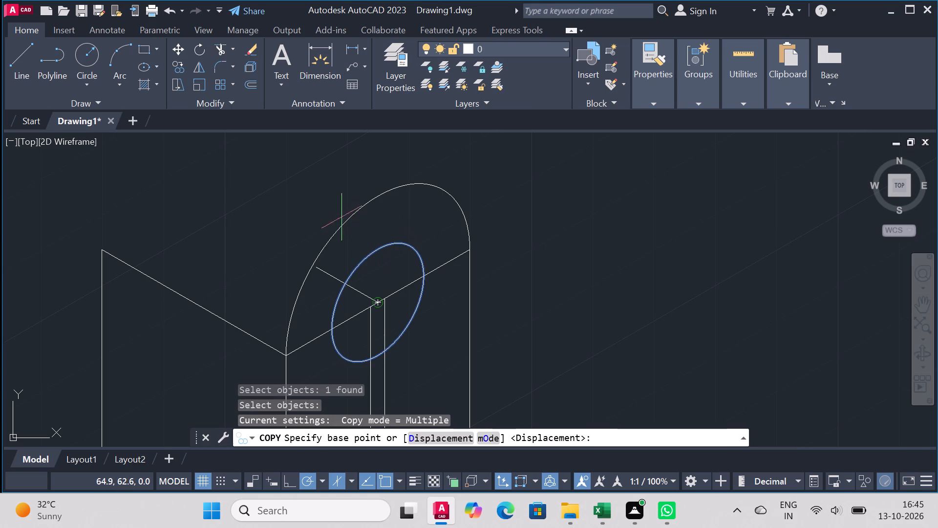
{"action": "left_click", "coordinate": [378, 304]}
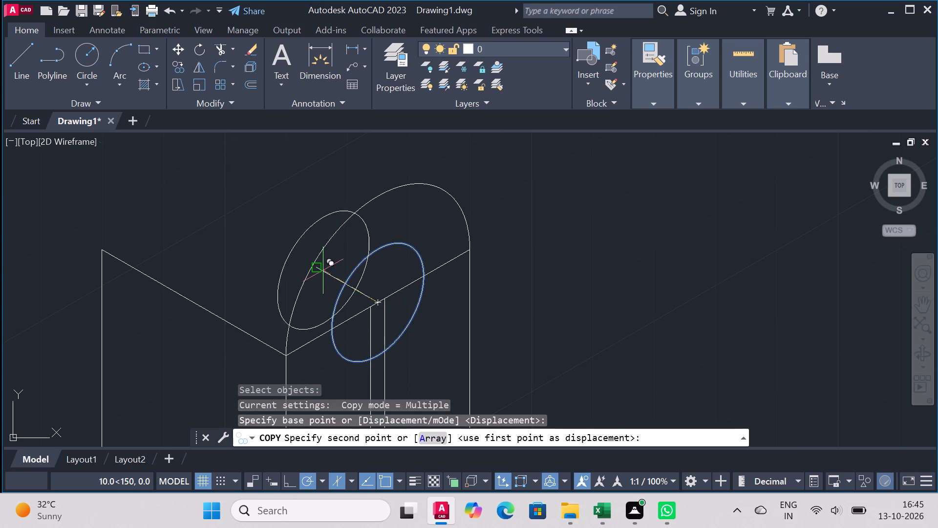
{"action": "left_click", "coordinate": [316, 267]}
{"action": "right_click", "coordinate": [316, 267]}
{"action": "left_click", "coordinate": [361, 275]}
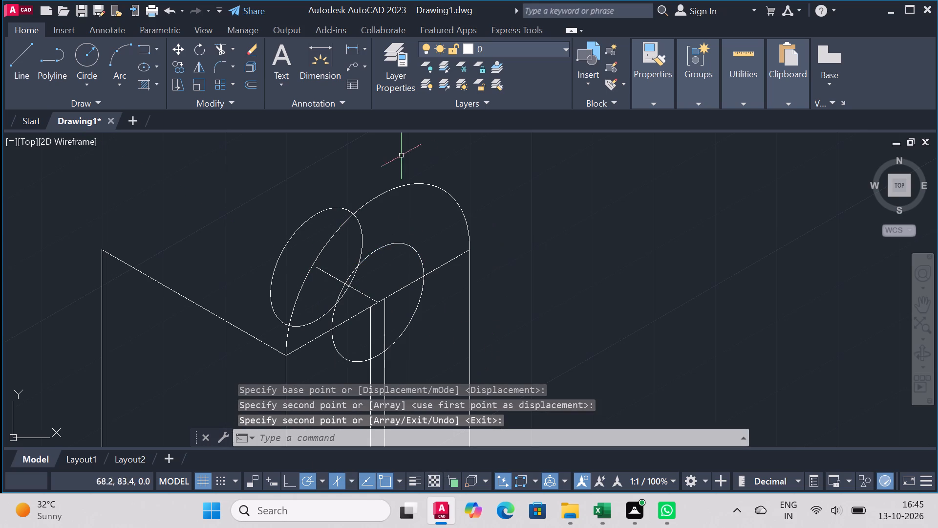
Copy the face's rounded top arc from the isocircles' centre to the far end of the 10-unit line at 150°.
{"action": "right_click", "coordinate": [698, 215]}
{"action": "left_click", "coordinate": [732, 205]}
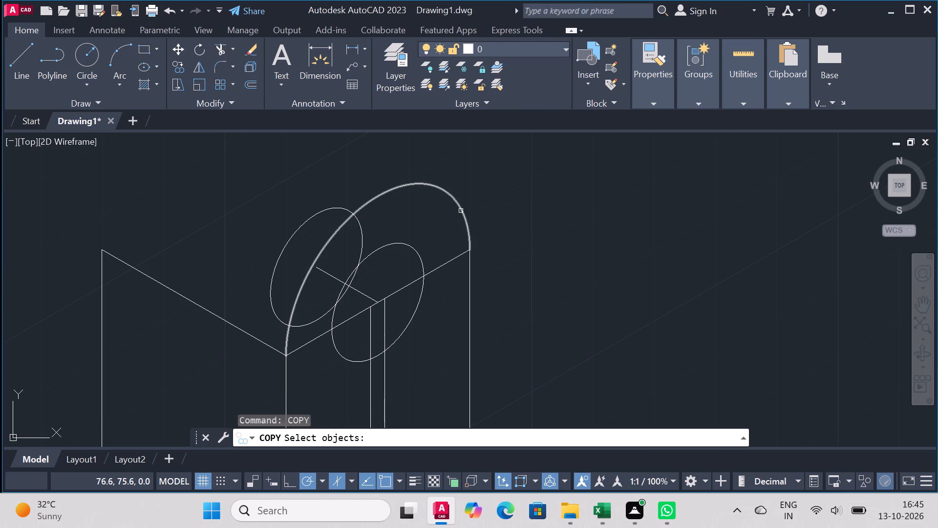
{"action": "left_click", "coordinate": [469, 225]}
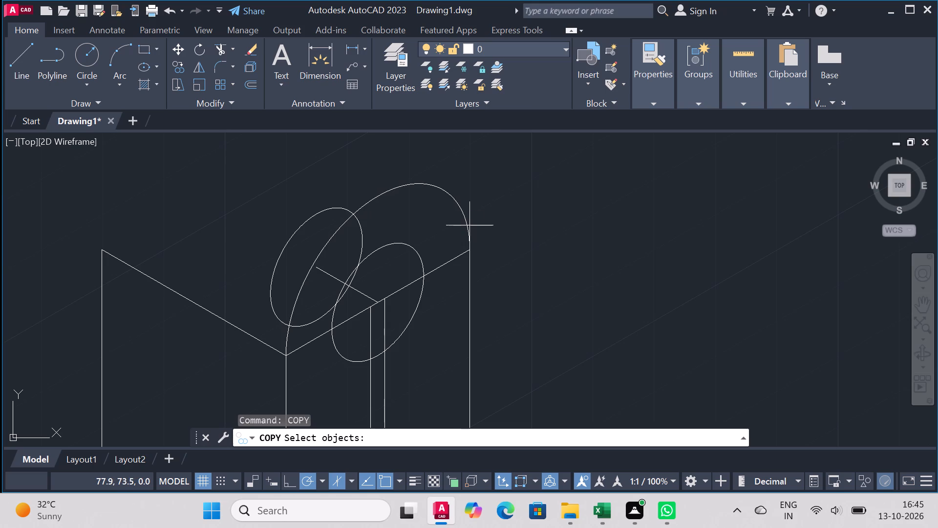
{"action": "left_click", "coordinate": [544, 204]}
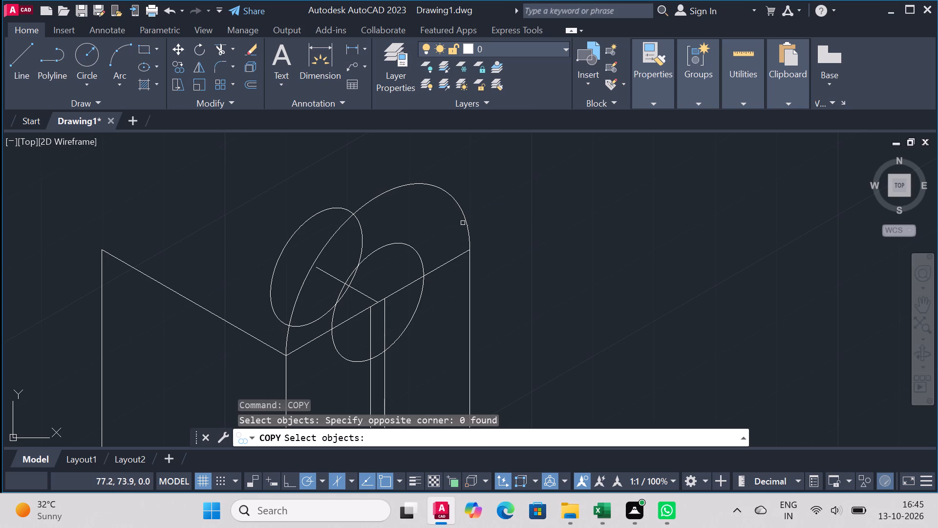
{"action": "left_click", "coordinate": [466, 219]}
{"action": "right_click", "coordinate": [468, 214]}
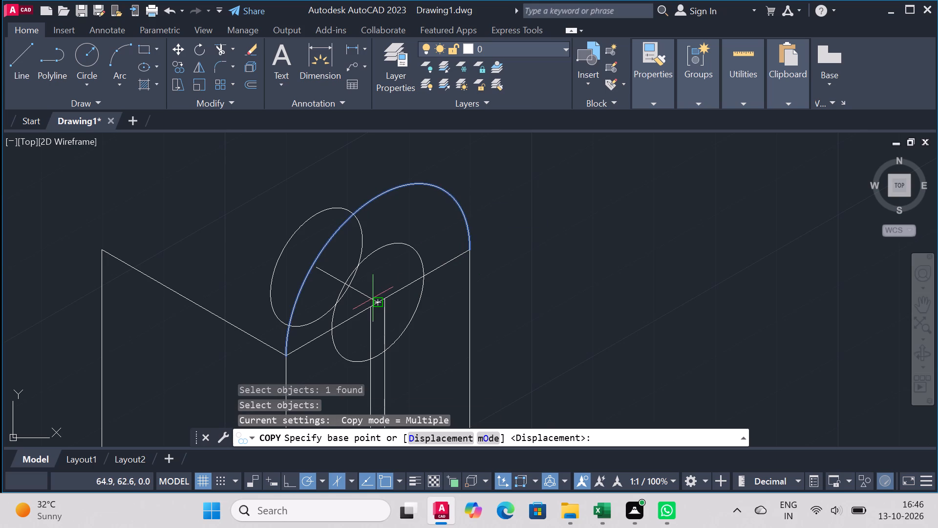
{"action": "left_click", "coordinate": [378, 301]}
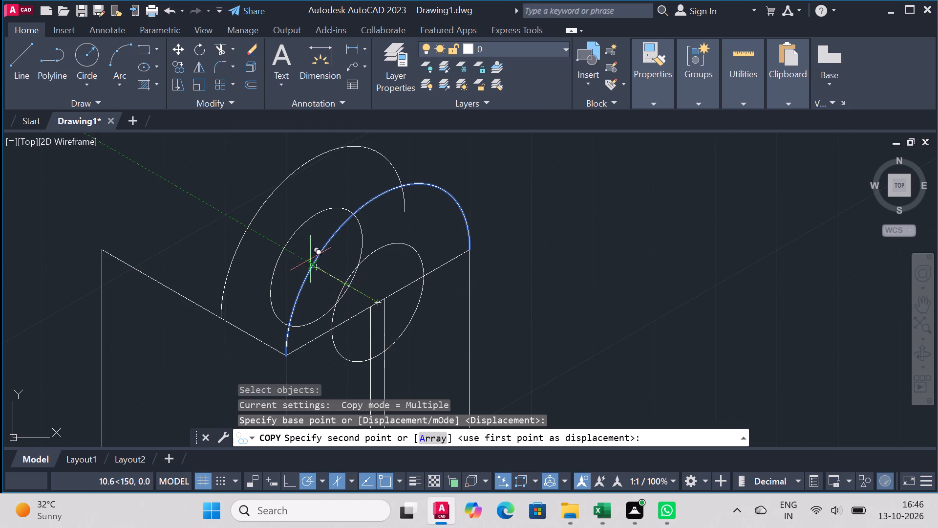
{"action": "left_click", "coordinate": [319, 264]}
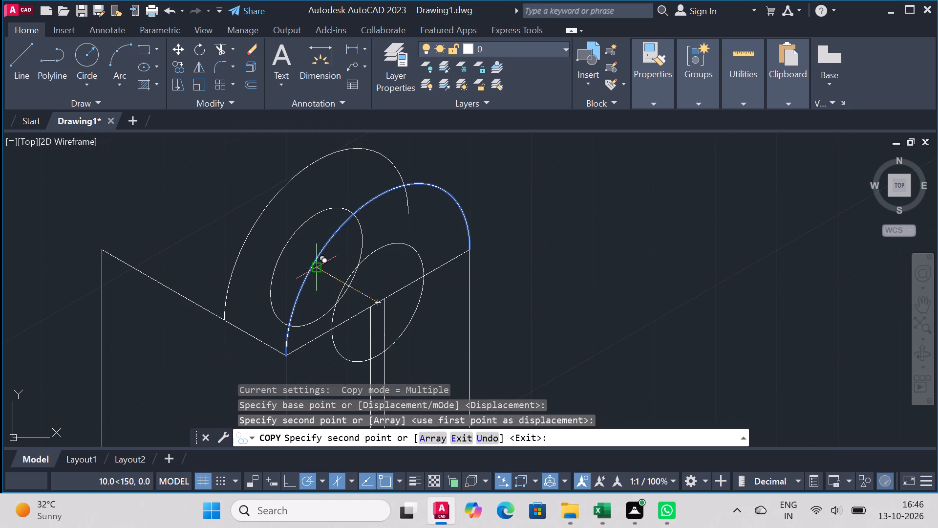
{"action": "right_click", "coordinate": [319, 264]}
{"action": "left_click", "coordinate": [361, 269]}
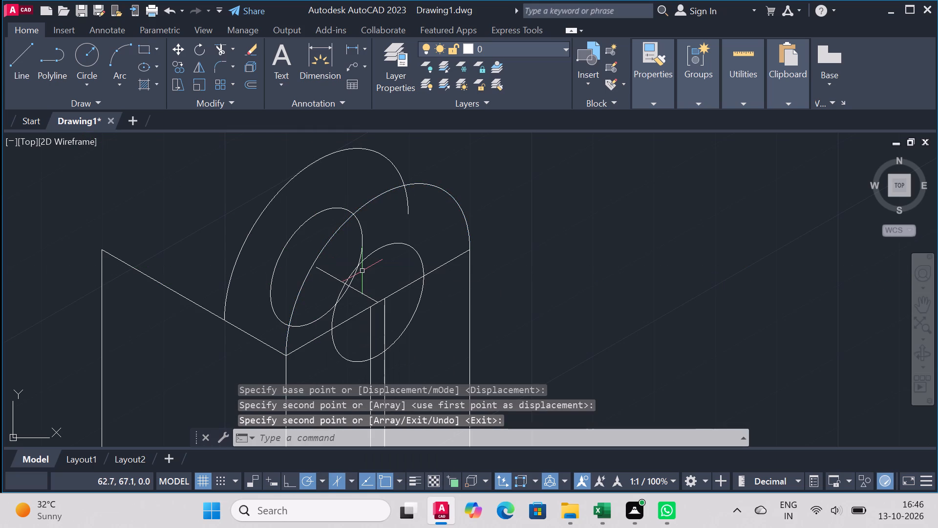
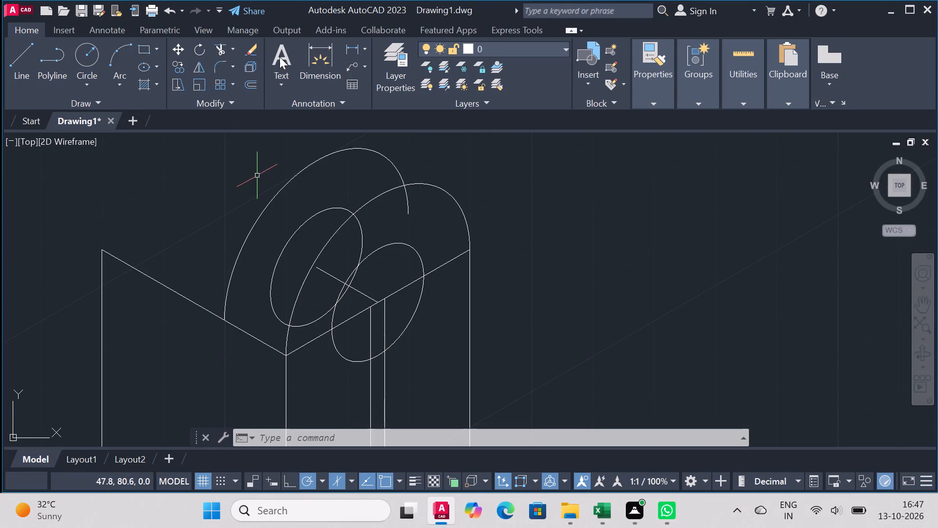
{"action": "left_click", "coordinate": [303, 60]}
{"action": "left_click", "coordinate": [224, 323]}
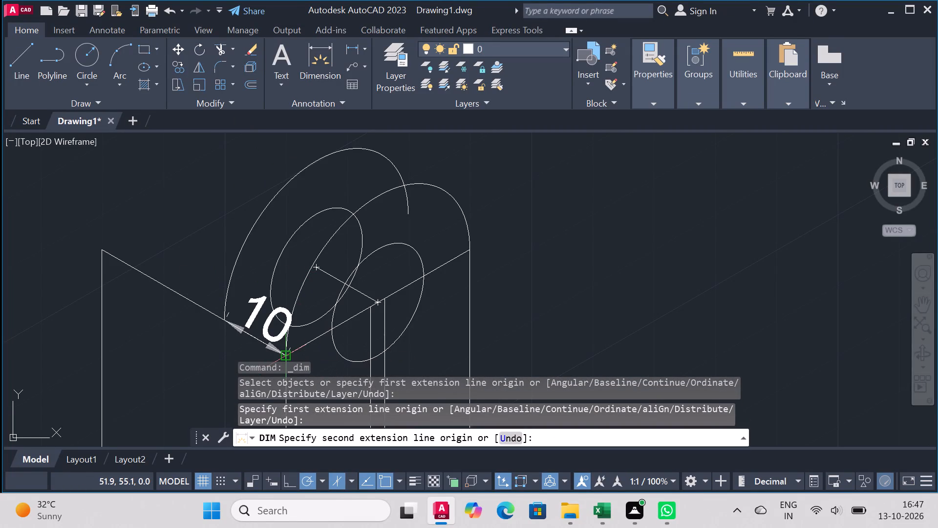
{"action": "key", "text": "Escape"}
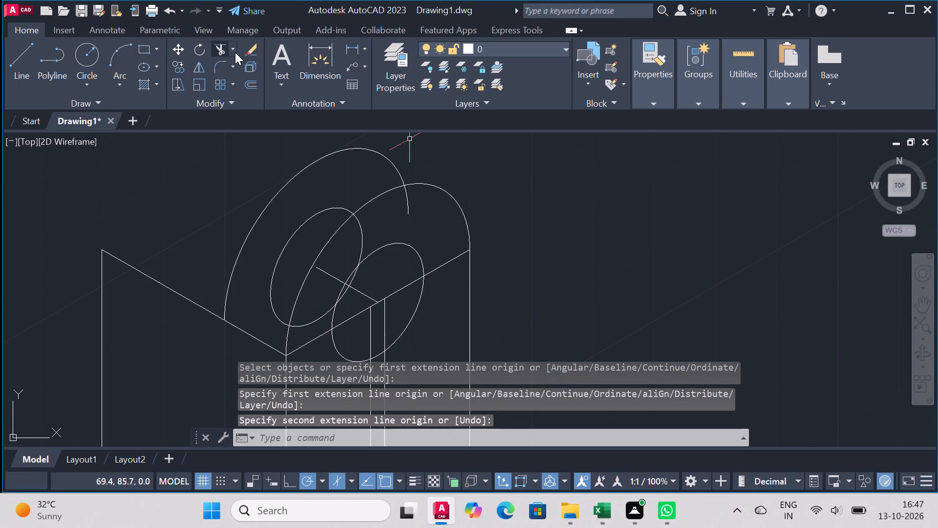
Trim away all pieces of the copied rear hole isocircle, keeping only the front hole.
{"action": "left_click", "coordinate": [227, 49]}
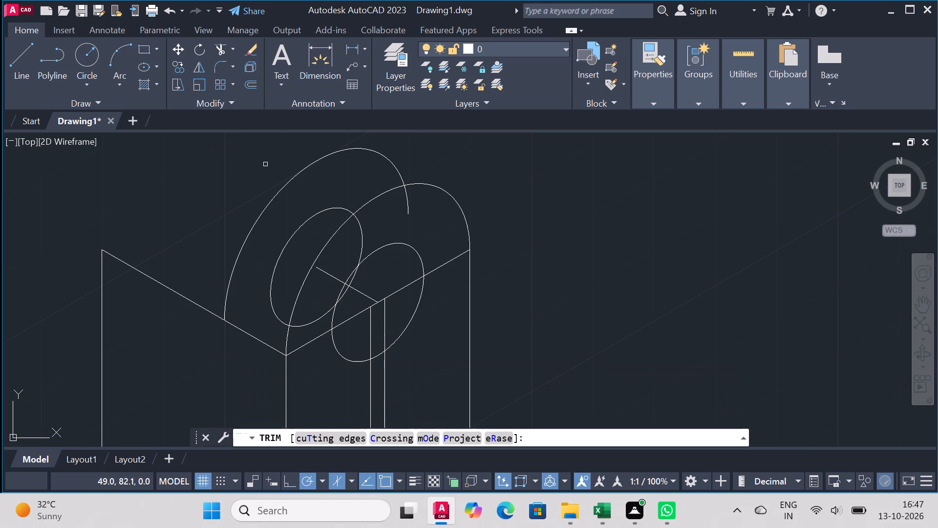
{"action": "left_click", "coordinate": [310, 323]}
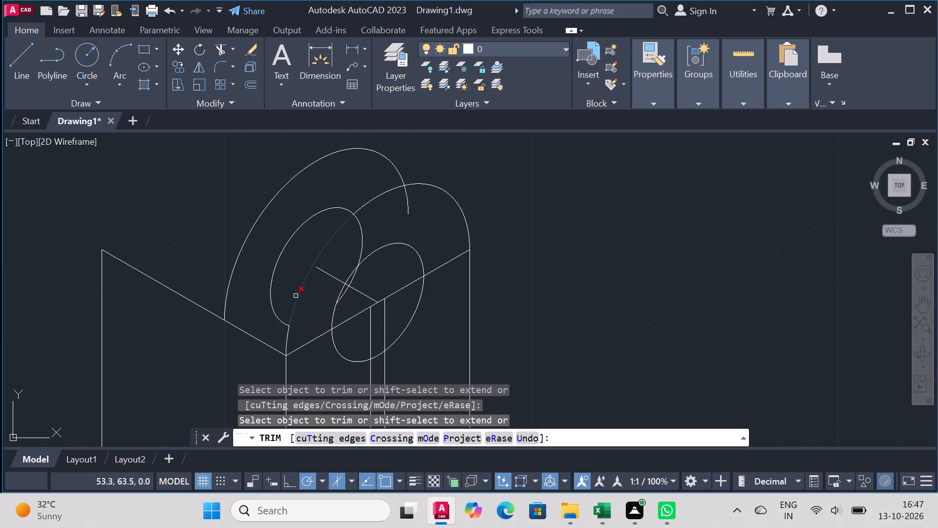
{"action": "left_click", "coordinate": [277, 266]}
{"action": "left_click", "coordinate": [362, 242]}
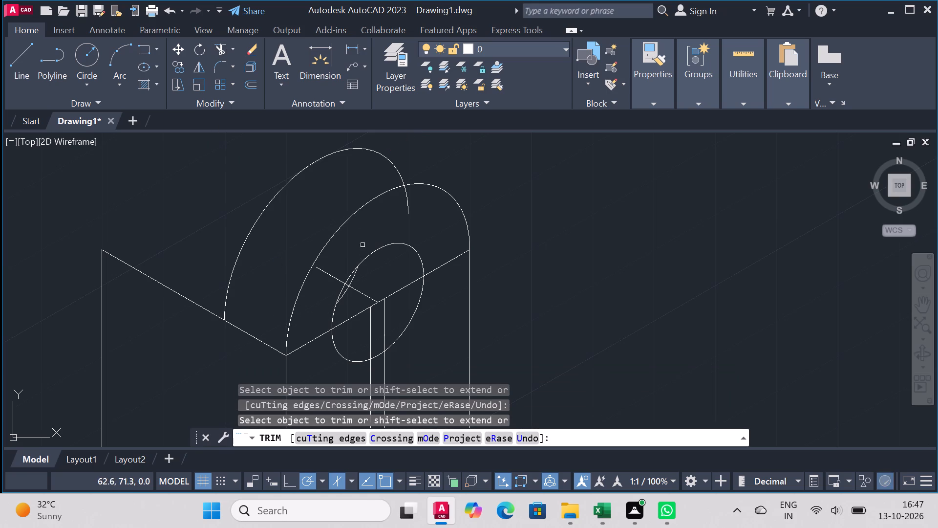
{"action": "left_click", "coordinate": [354, 280]}
{"action": "left_click", "coordinate": [346, 294]}
Trim away both pieces of the 10-unit construction line running at 150° from the front hole's centre.
{"action": "left_click", "coordinate": [371, 299]}
{"action": "left_click", "coordinate": [337, 277]}
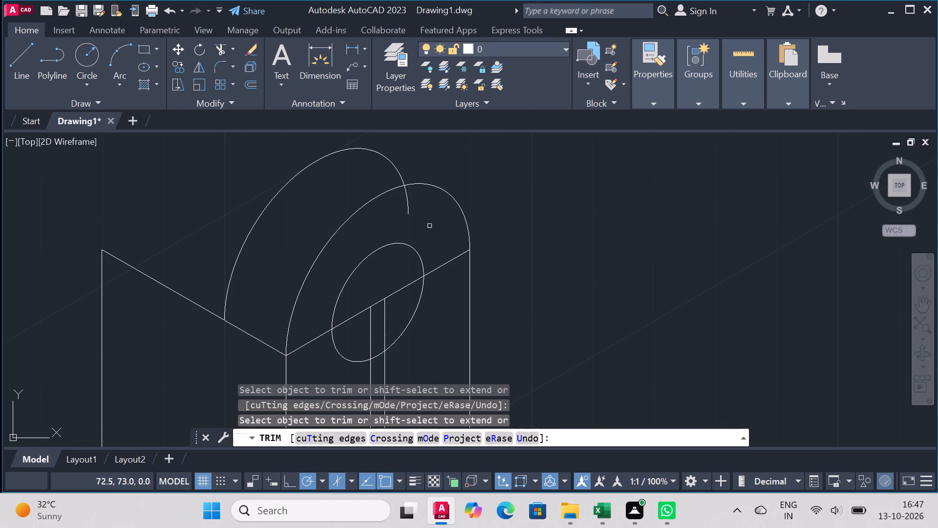
Trim the hidden end of the copied rear top arc where it passes inside the front rounded arc.
{"action": "left_click", "coordinate": [406, 201]}
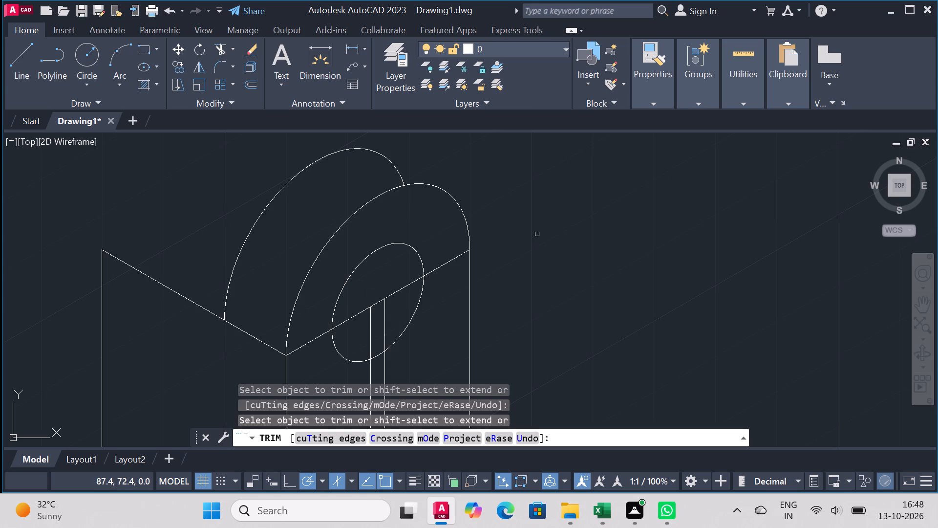
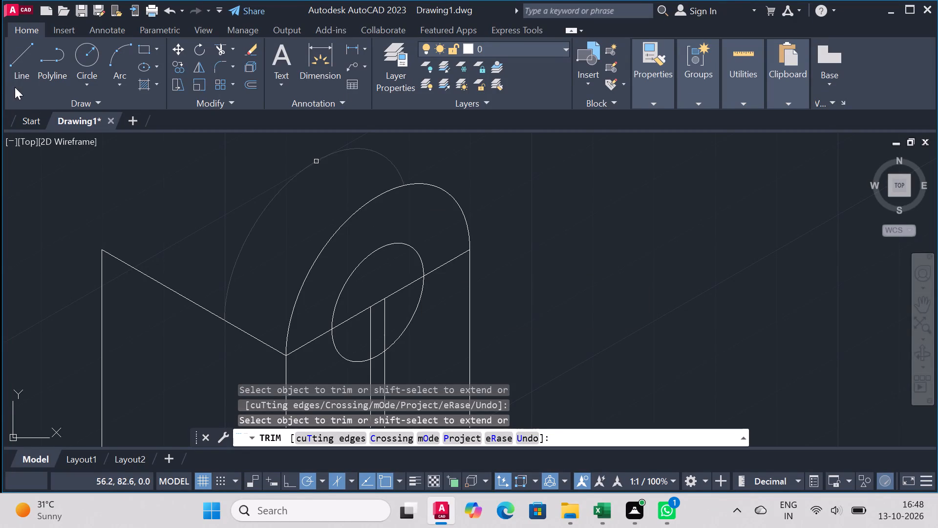
Draw a line vertically from the front hole's centre to the front rounded arc, continuing at 150° to the rear arc.
{"action": "left_click", "coordinate": [25, 61]}
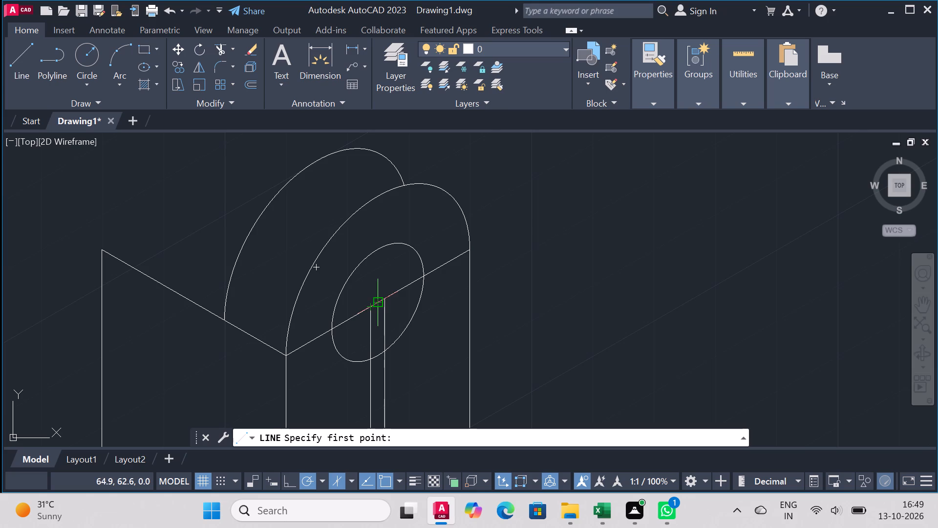
{"action": "left_click", "coordinate": [378, 304]}
{"action": "left_click", "coordinate": [380, 197]}
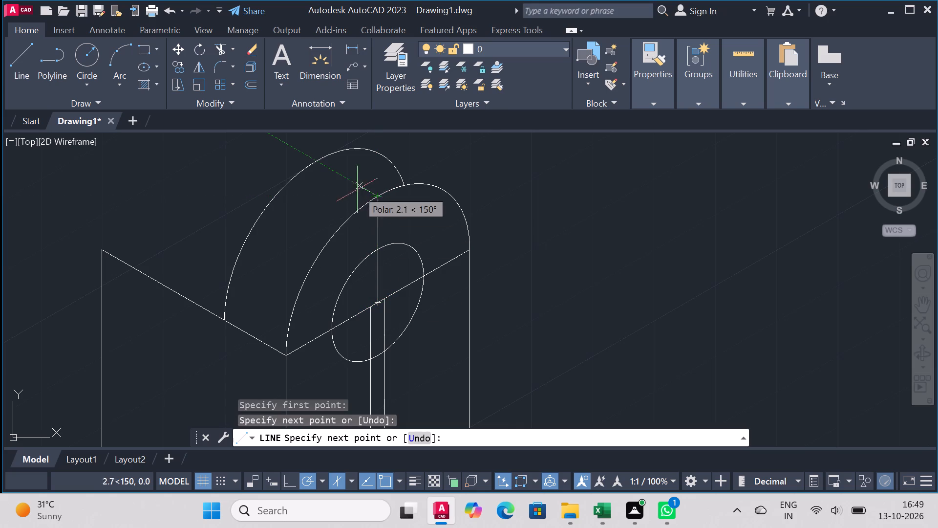
{"action": "left_click", "coordinate": [320, 165]}
{"action": "right_click", "coordinate": [320, 164]}
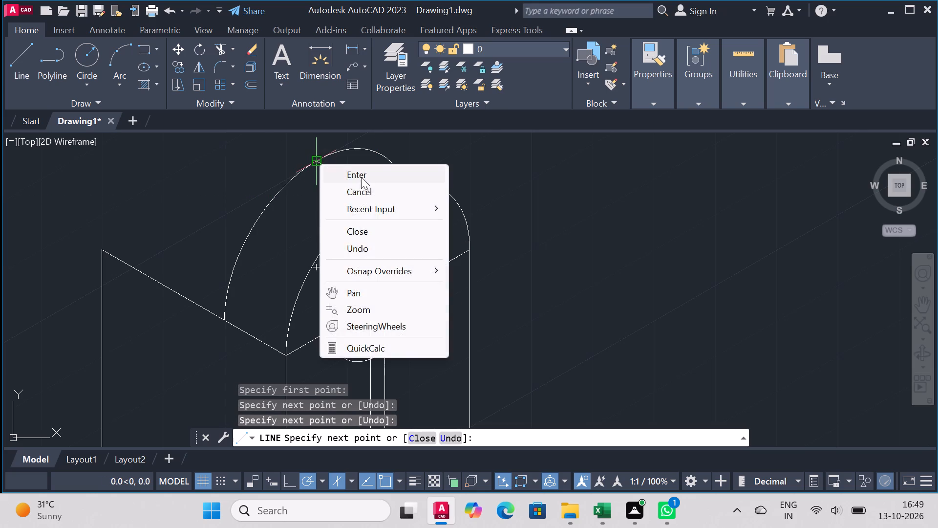
{"action": "left_click", "coordinate": [362, 177]}
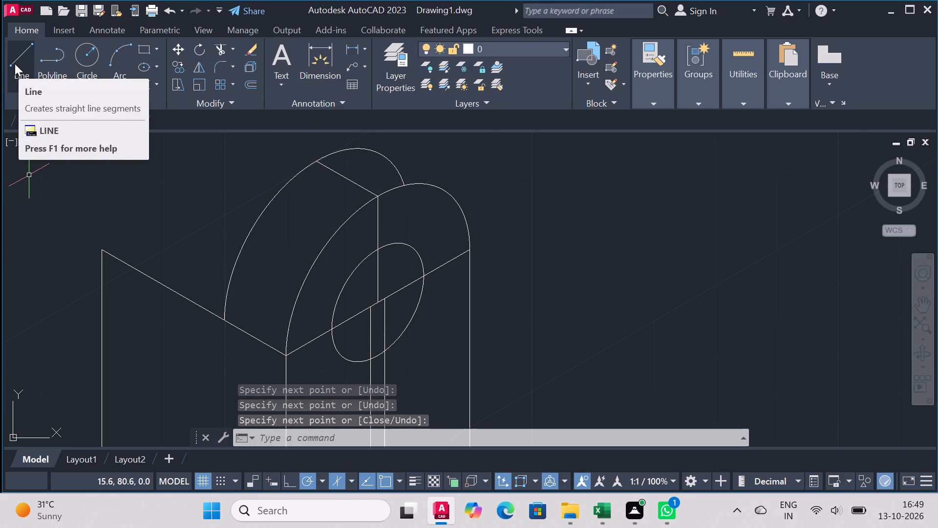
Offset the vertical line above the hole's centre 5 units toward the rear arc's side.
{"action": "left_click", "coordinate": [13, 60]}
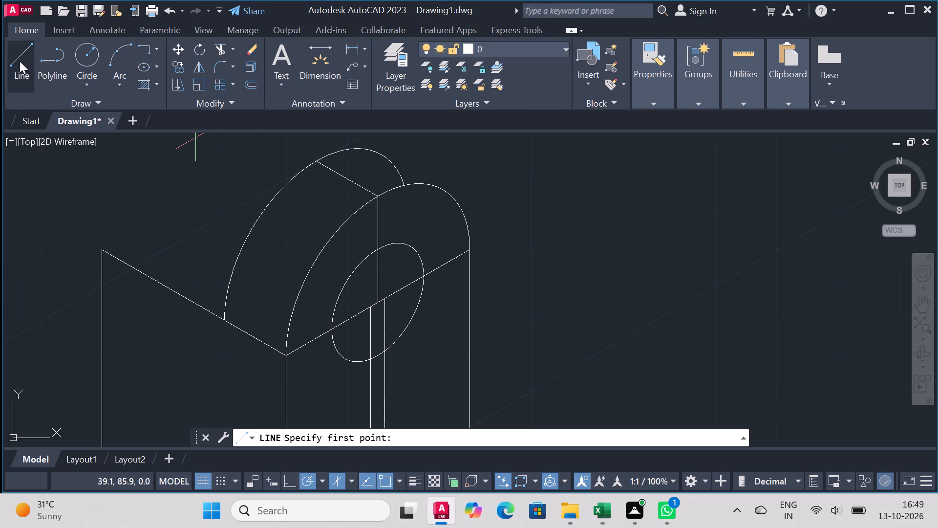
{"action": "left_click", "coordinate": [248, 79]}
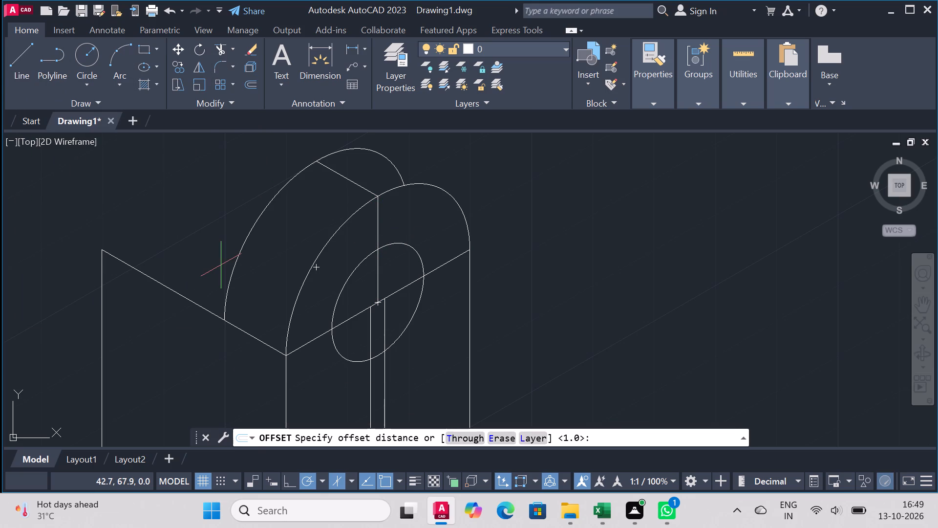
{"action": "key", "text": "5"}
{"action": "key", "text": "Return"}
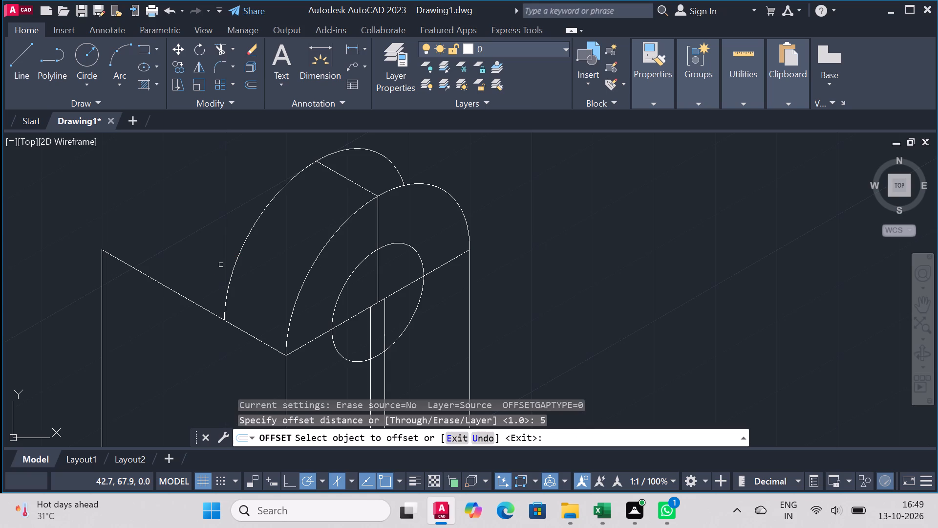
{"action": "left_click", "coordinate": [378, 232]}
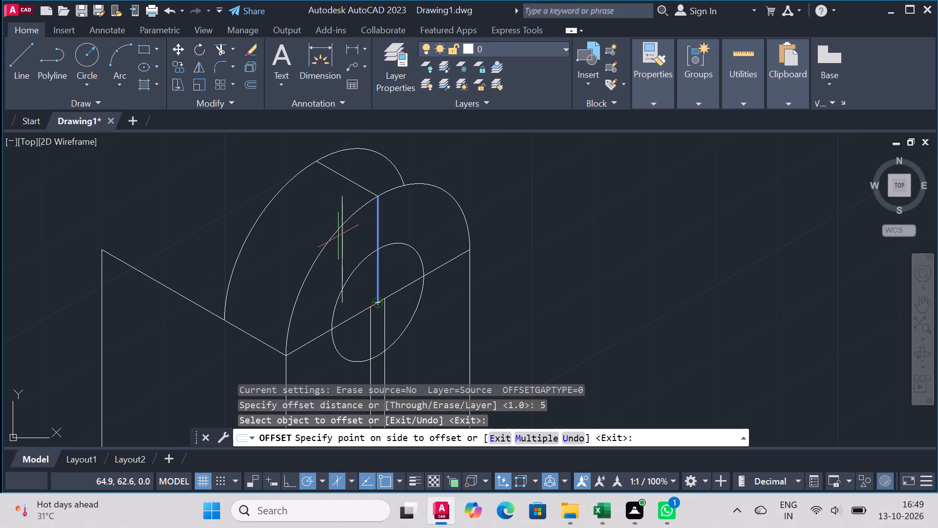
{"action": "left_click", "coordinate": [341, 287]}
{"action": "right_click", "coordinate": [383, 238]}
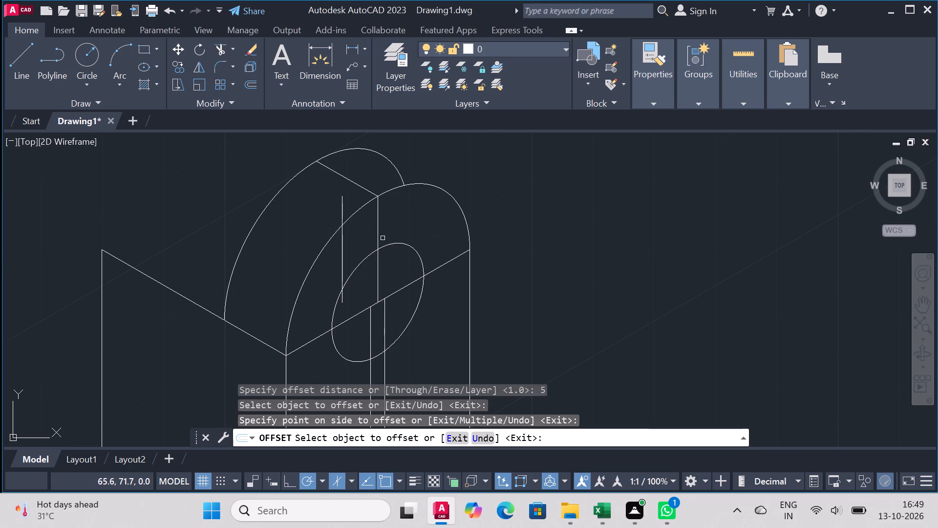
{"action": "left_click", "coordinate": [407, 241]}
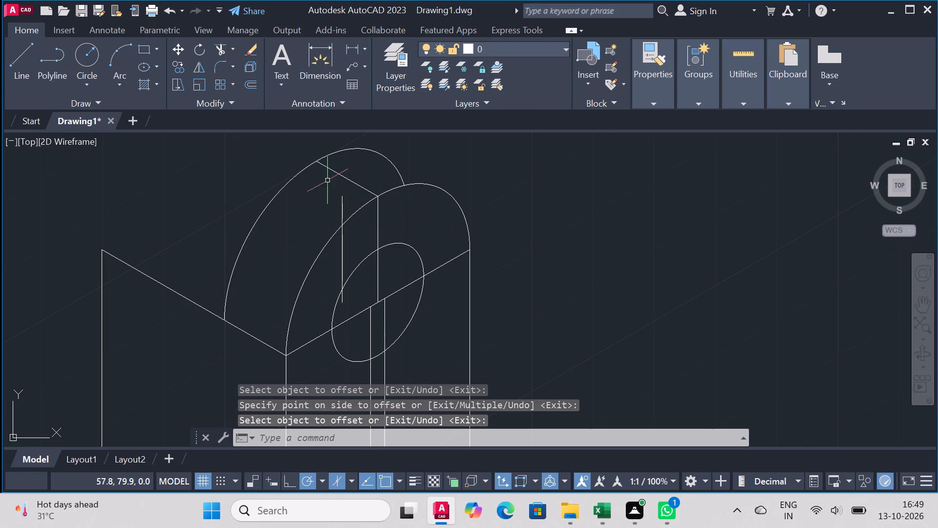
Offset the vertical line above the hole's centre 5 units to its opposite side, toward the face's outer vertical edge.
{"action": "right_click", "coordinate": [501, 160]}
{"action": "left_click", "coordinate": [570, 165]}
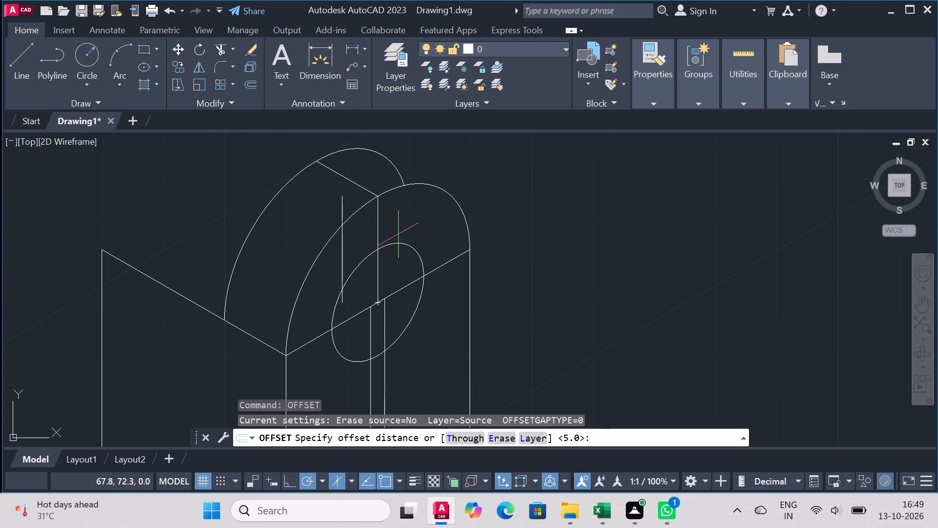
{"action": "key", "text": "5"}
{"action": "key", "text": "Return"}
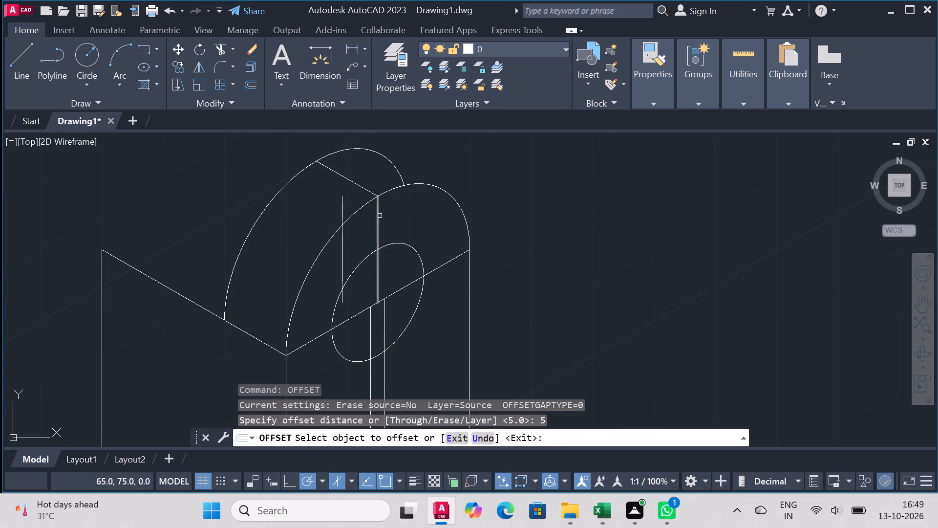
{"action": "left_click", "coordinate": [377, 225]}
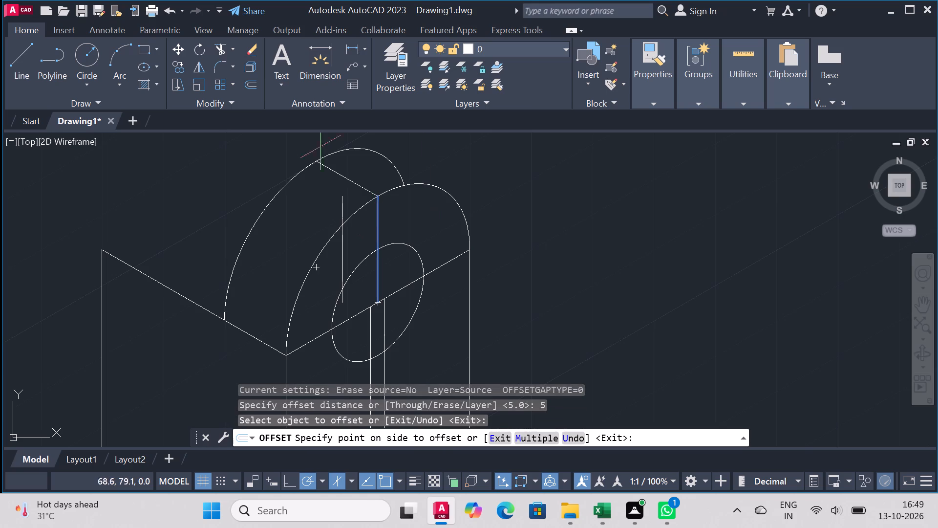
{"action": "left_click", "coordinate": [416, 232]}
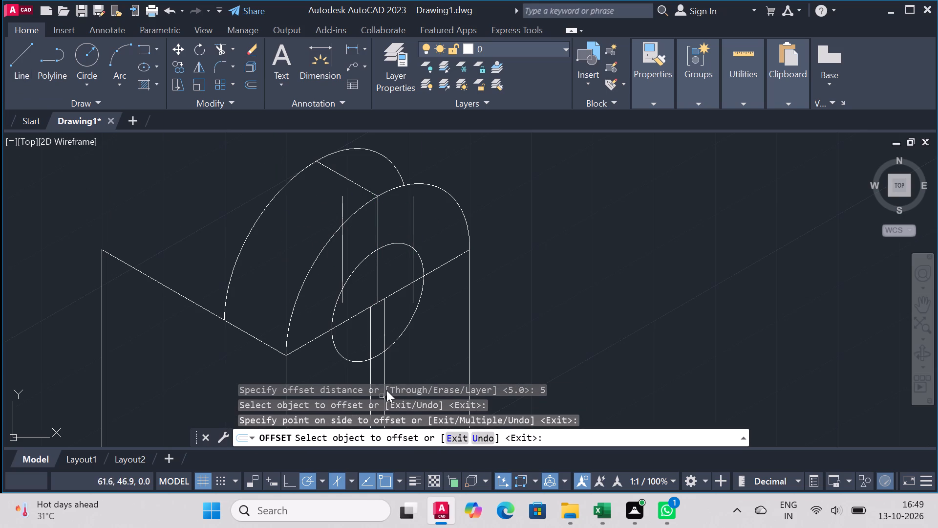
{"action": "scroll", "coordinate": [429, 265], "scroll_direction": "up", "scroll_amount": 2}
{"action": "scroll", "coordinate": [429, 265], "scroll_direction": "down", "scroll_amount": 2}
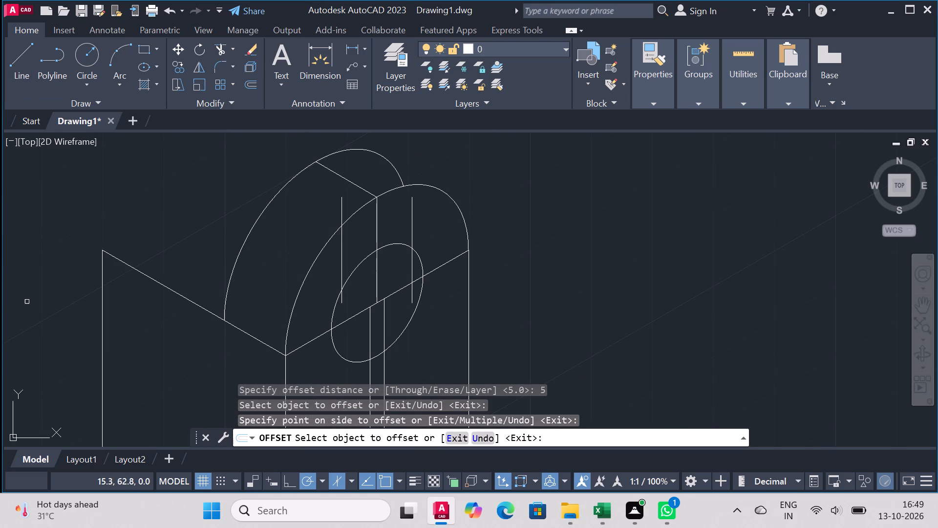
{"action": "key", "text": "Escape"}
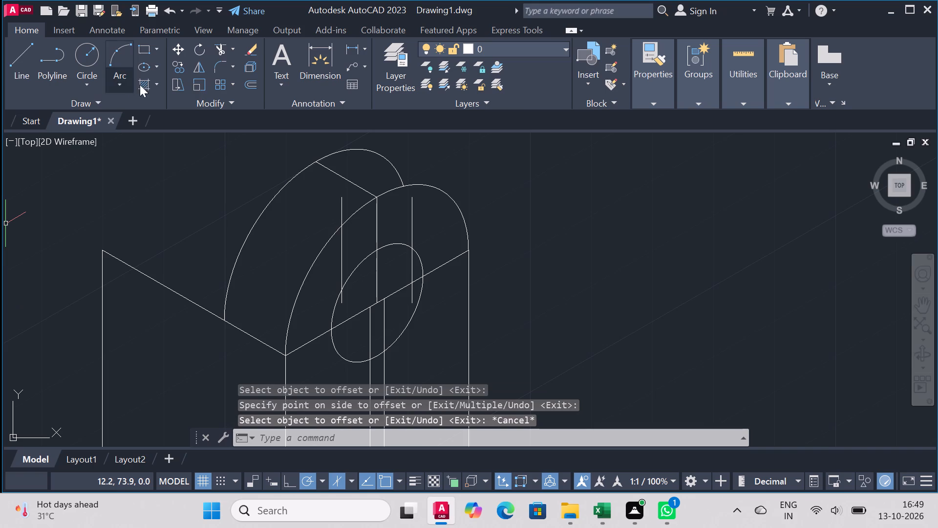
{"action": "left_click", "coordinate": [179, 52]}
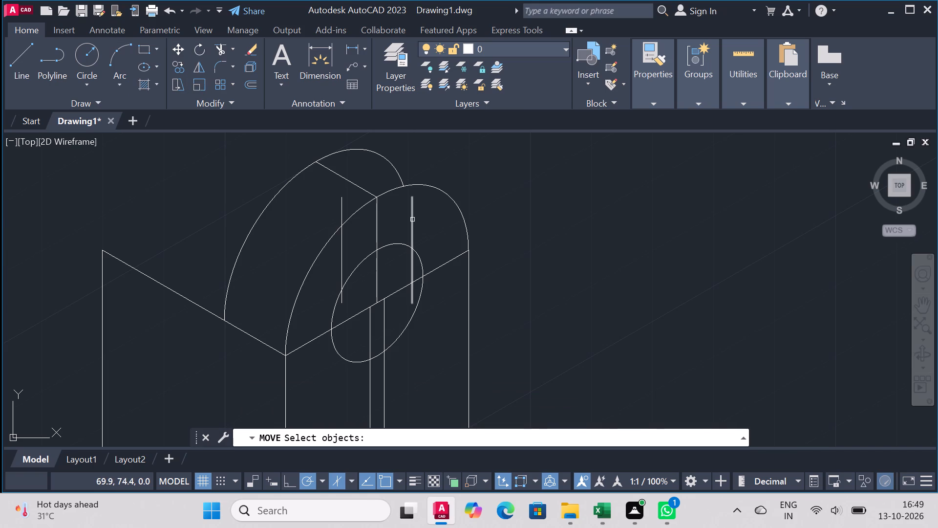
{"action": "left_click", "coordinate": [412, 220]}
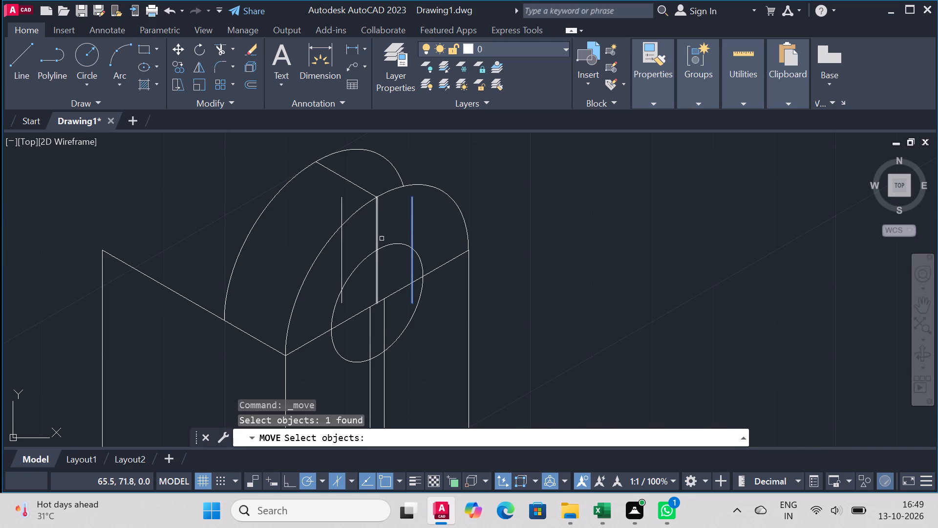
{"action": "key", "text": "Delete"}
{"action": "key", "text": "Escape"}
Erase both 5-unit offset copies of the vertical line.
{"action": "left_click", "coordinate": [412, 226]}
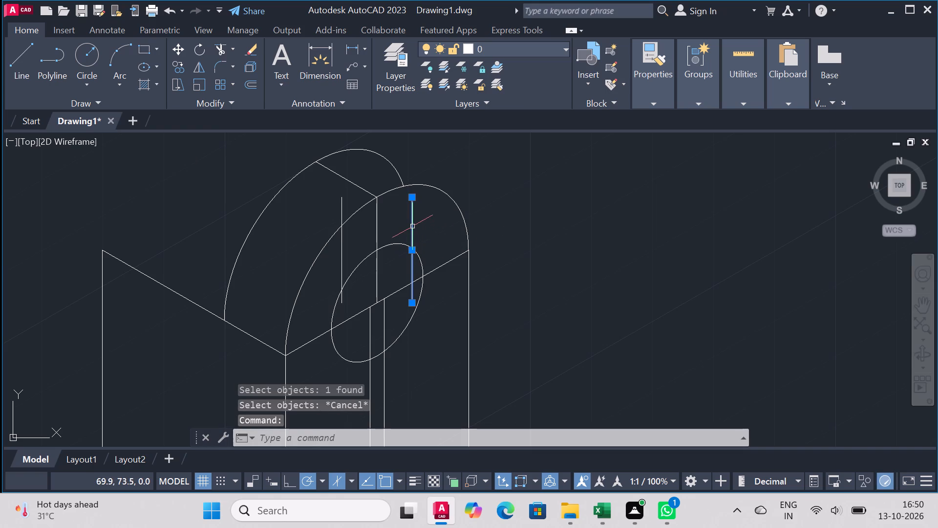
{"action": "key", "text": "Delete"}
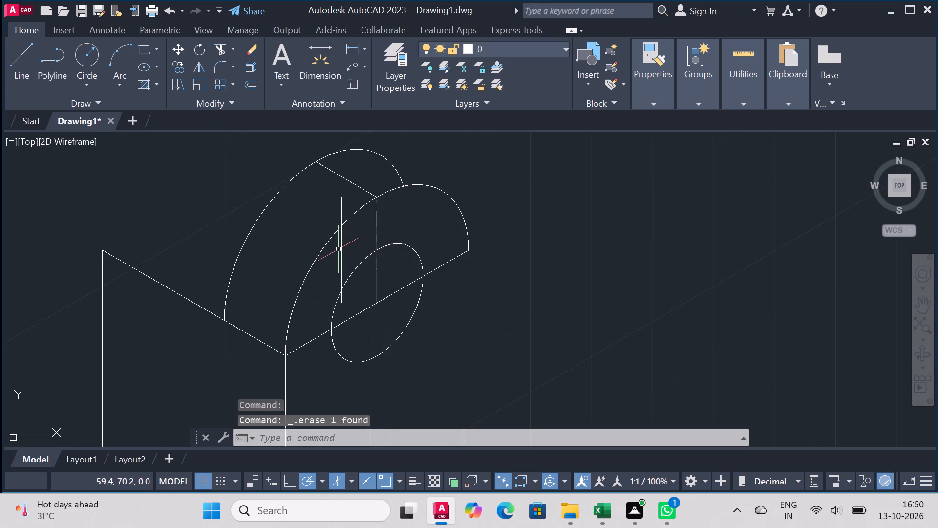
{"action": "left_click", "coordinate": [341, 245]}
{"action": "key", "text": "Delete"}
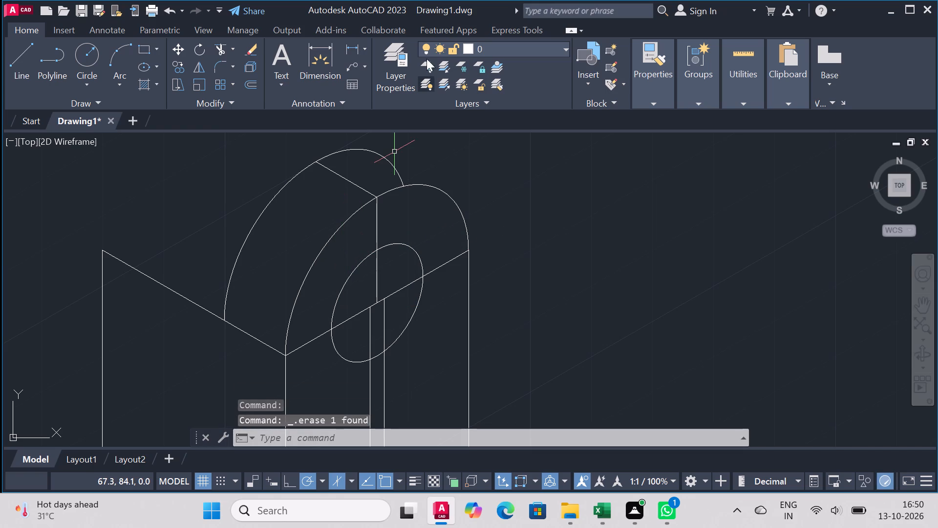
Offset the slanted line joining the front and rear arcs 5 units downward.
{"action": "left_click", "coordinate": [256, 81]}
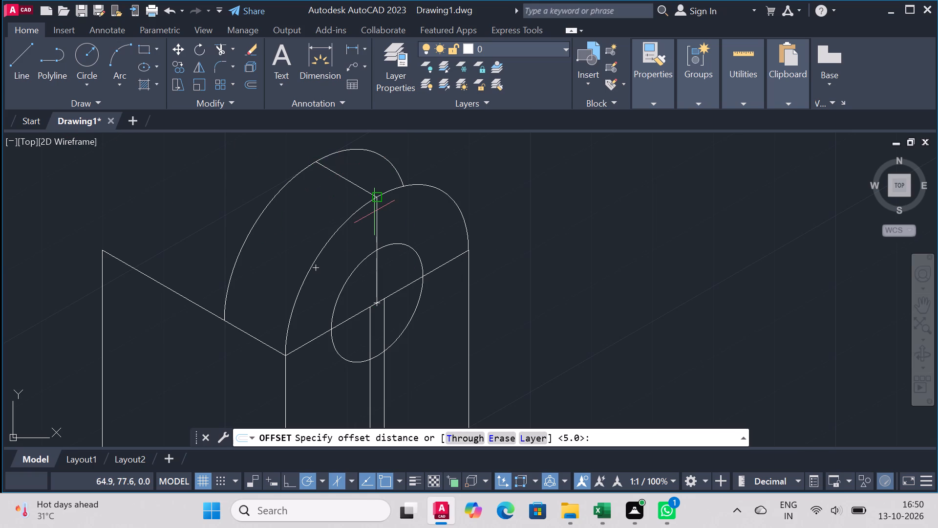
{"action": "key", "text": "5"}
{"action": "key", "text": "Return"}
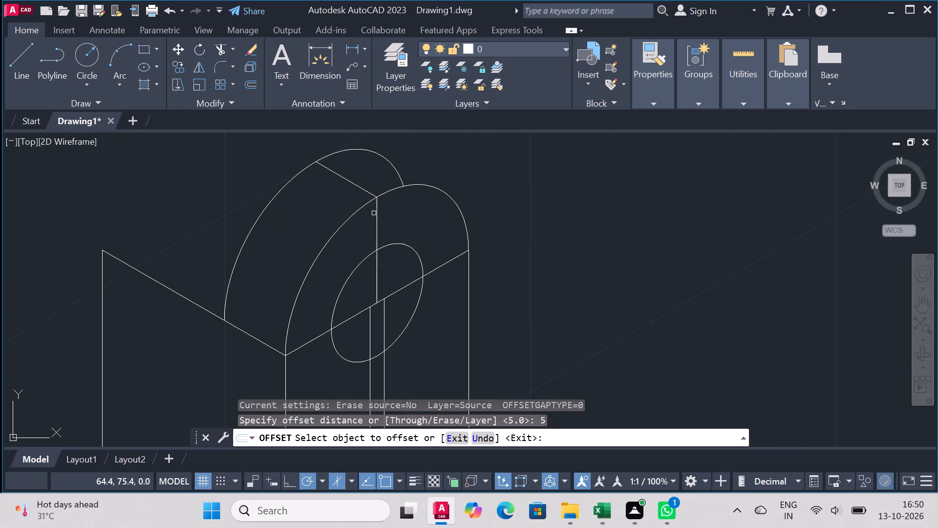
{"action": "left_click", "coordinate": [350, 184]}
{"action": "left_click", "coordinate": [345, 189]}
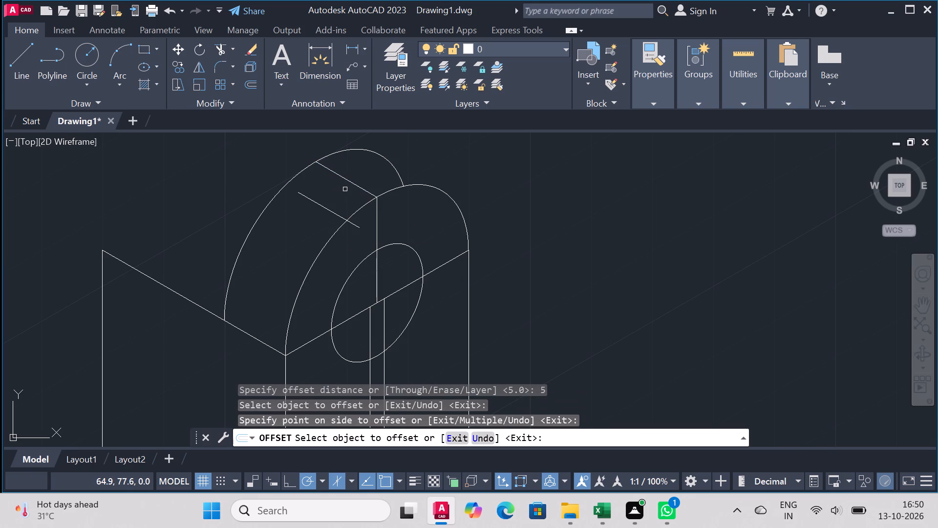
{"action": "left_click", "coordinate": [357, 183]}
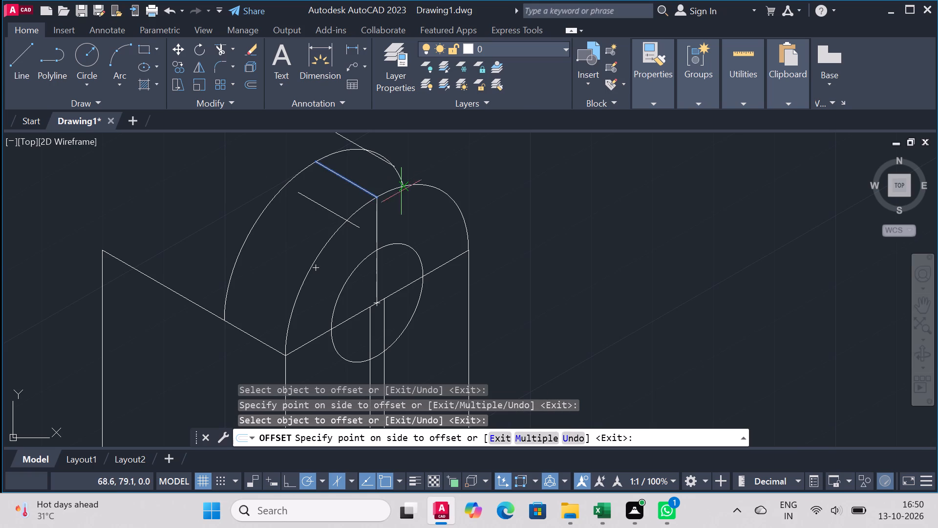
{"action": "key", "text": "Escape"}
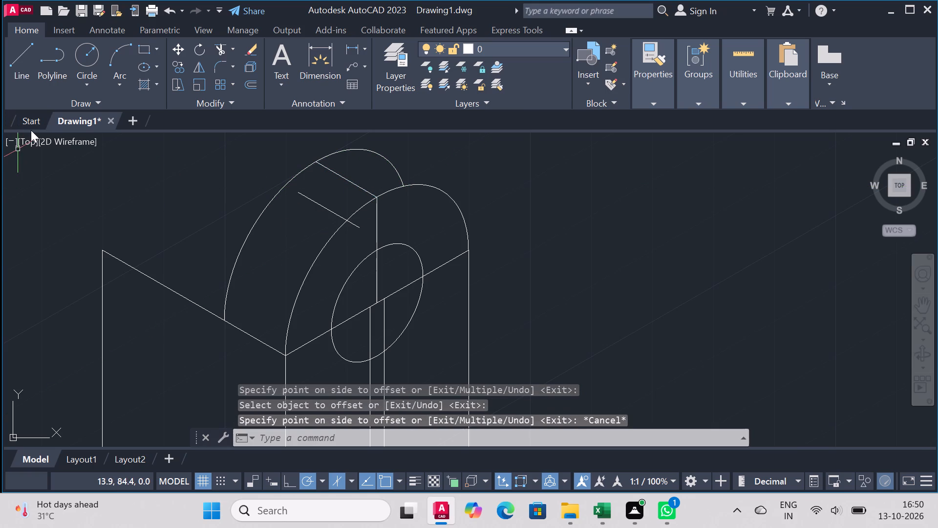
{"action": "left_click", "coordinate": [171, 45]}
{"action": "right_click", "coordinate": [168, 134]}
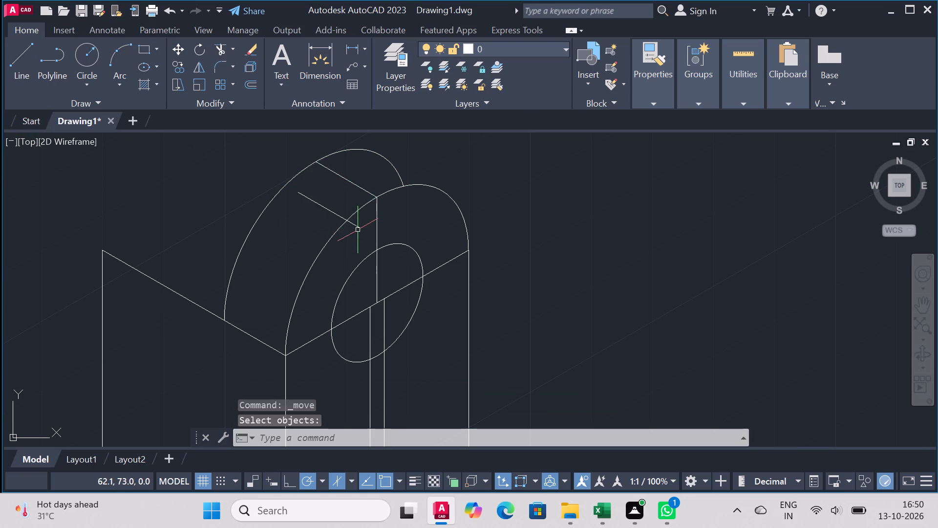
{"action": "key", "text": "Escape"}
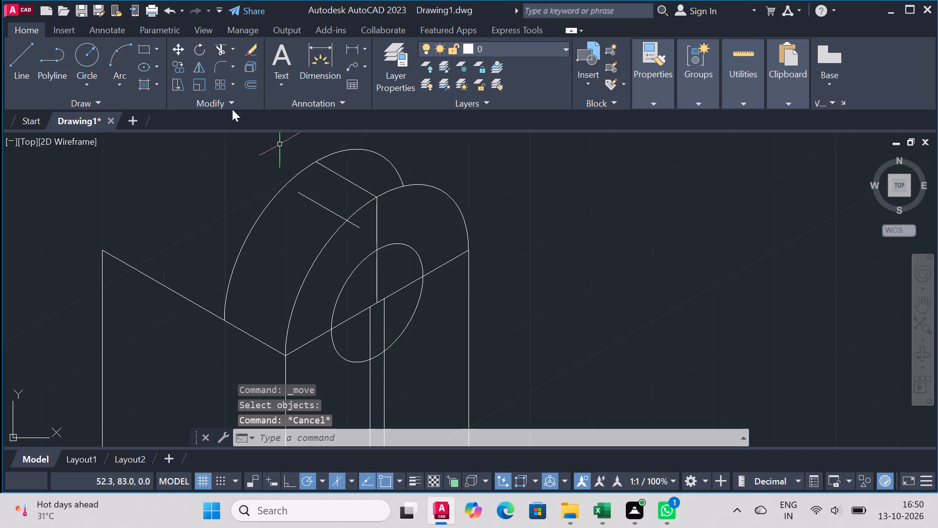
Move the offset slanted line from its lower endpoint along 150° so that end meets the front rounded arc.
{"action": "left_click", "coordinate": [178, 49]}
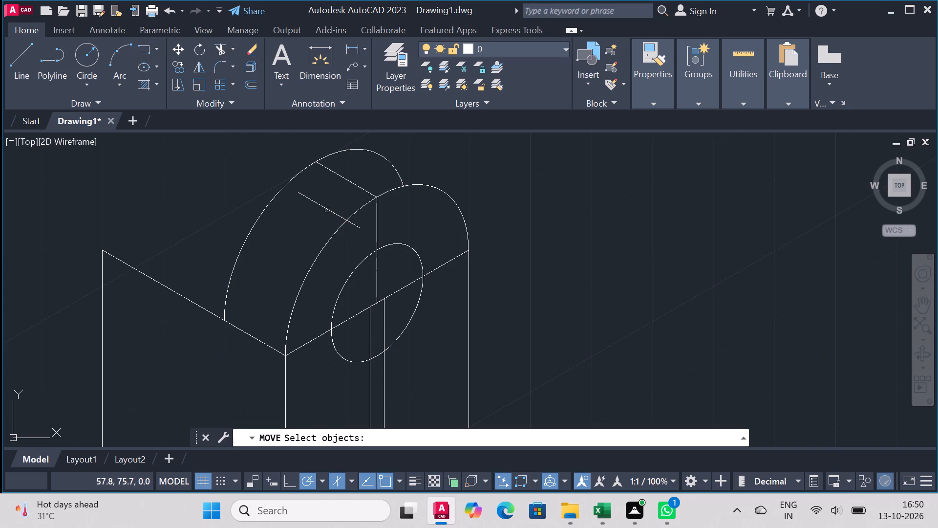
{"action": "left_click", "coordinate": [327, 210]}
{"action": "right_click", "coordinate": [327, 210]}
{"action": "left_click", "coordinate": [355, 227]}
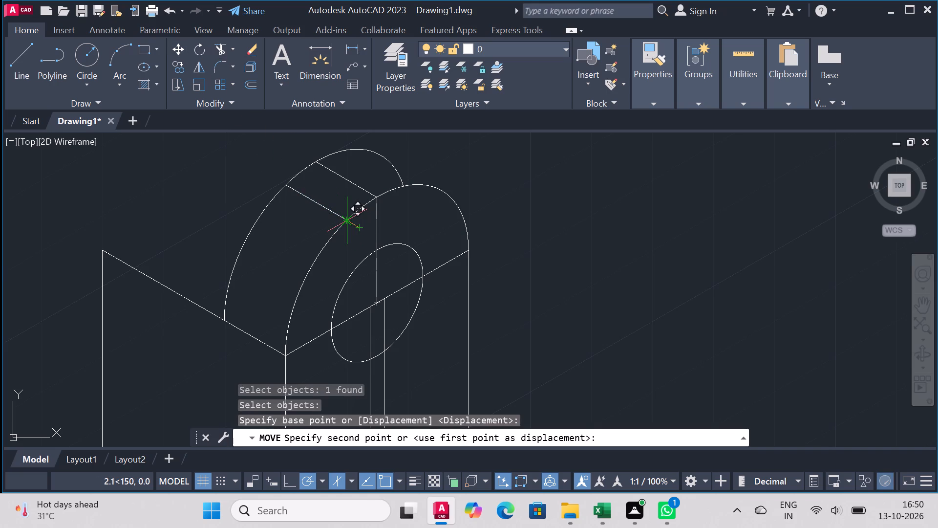
{"action": "left_click", "coordinate": [342, 218]}
{"action": "right_click", "coordinate": [342, 218]}
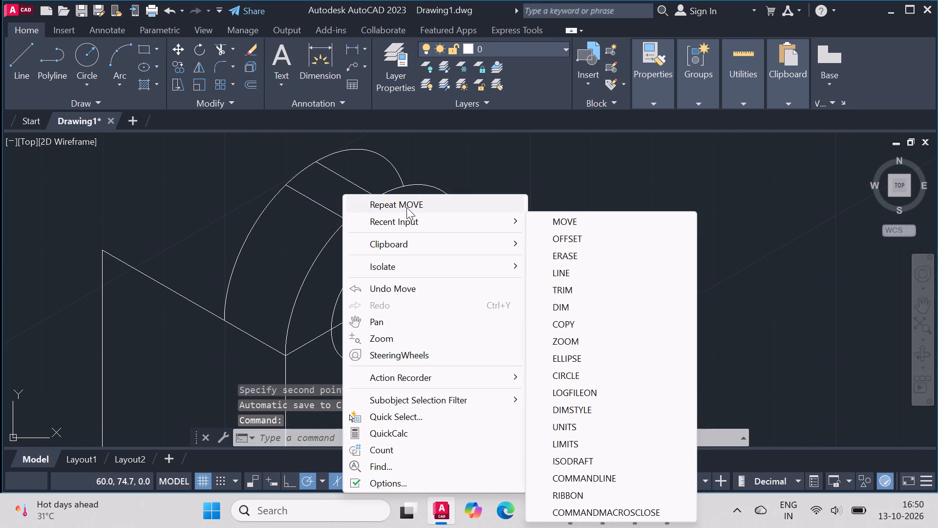
{"action": "key", "text": "Escape"}
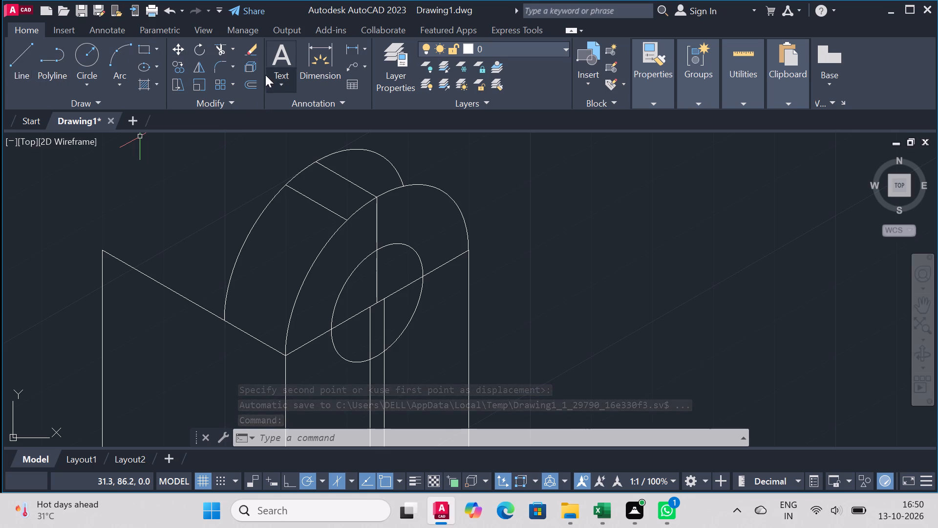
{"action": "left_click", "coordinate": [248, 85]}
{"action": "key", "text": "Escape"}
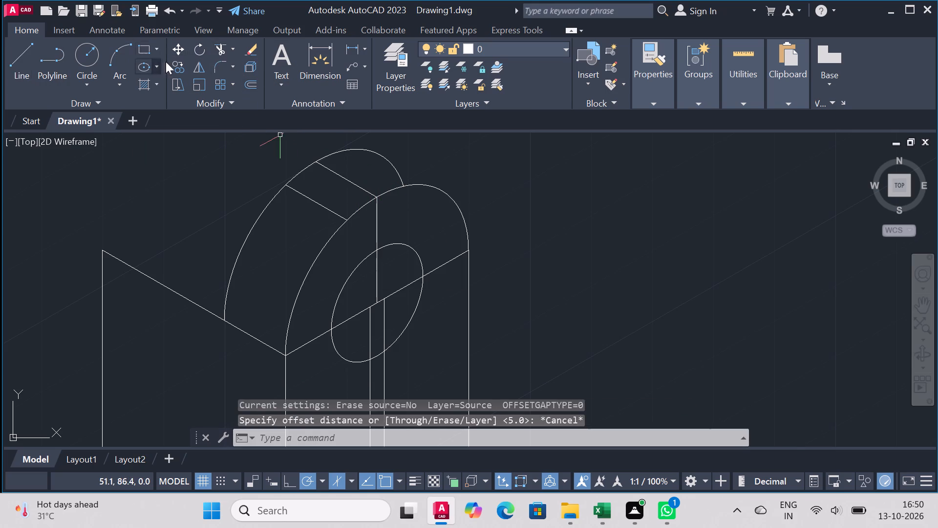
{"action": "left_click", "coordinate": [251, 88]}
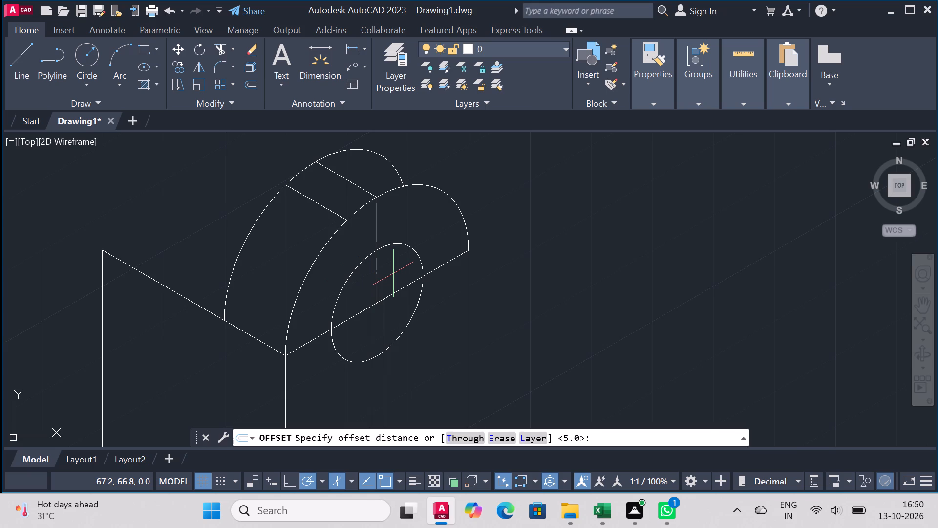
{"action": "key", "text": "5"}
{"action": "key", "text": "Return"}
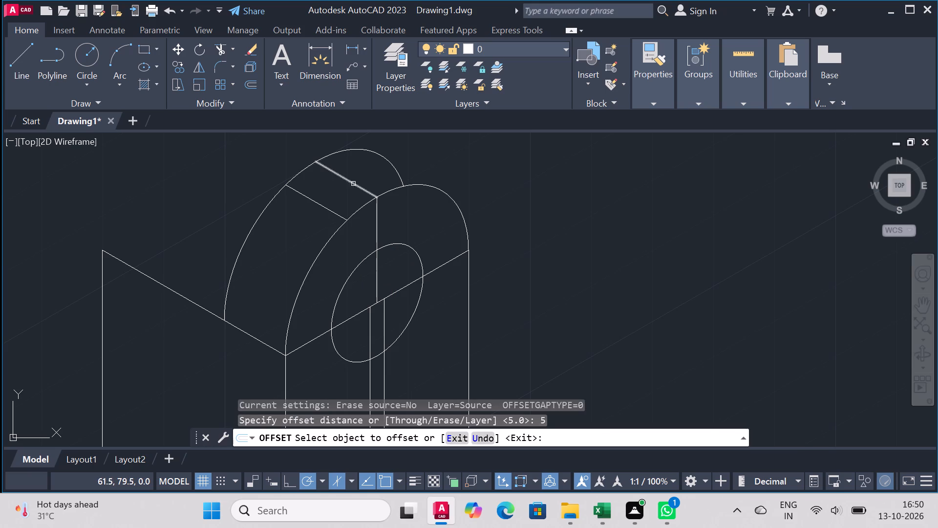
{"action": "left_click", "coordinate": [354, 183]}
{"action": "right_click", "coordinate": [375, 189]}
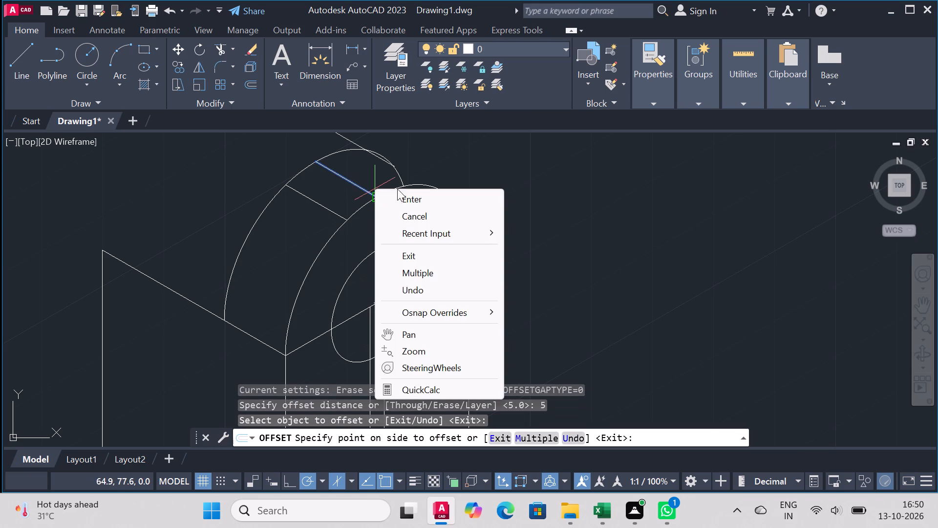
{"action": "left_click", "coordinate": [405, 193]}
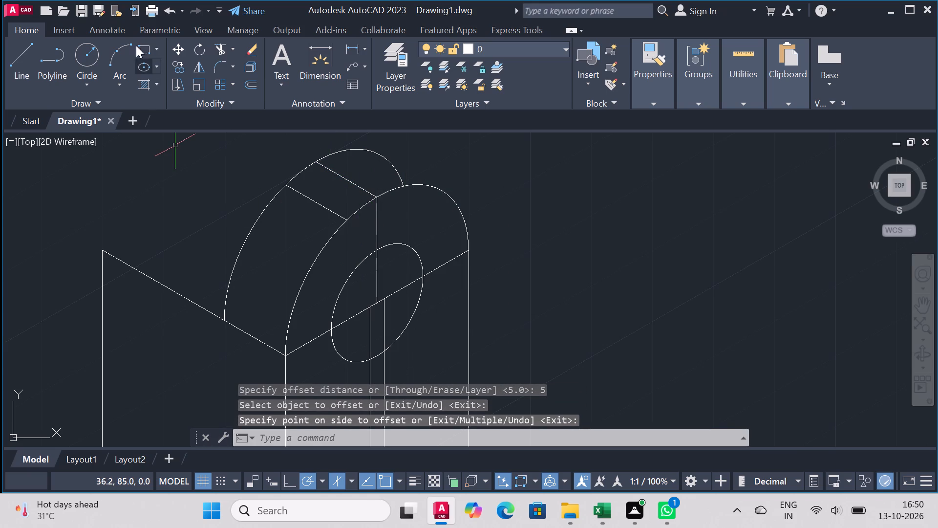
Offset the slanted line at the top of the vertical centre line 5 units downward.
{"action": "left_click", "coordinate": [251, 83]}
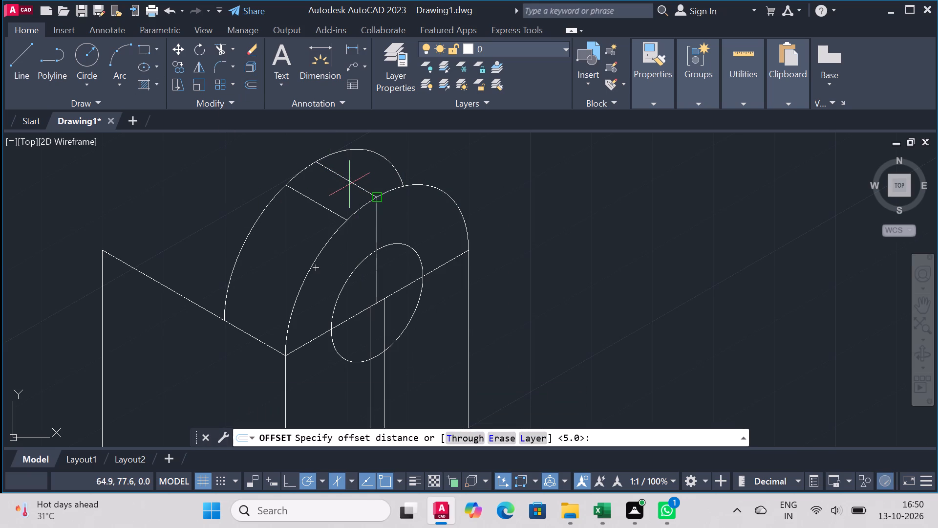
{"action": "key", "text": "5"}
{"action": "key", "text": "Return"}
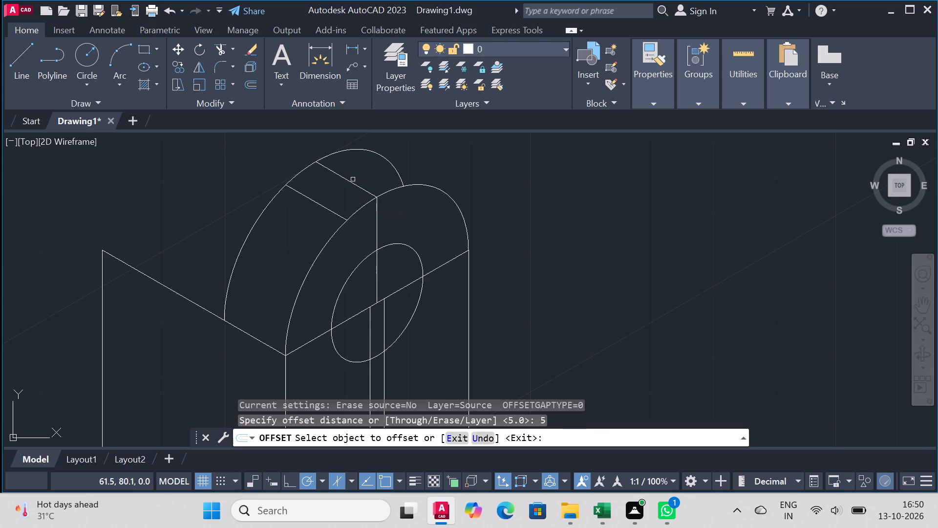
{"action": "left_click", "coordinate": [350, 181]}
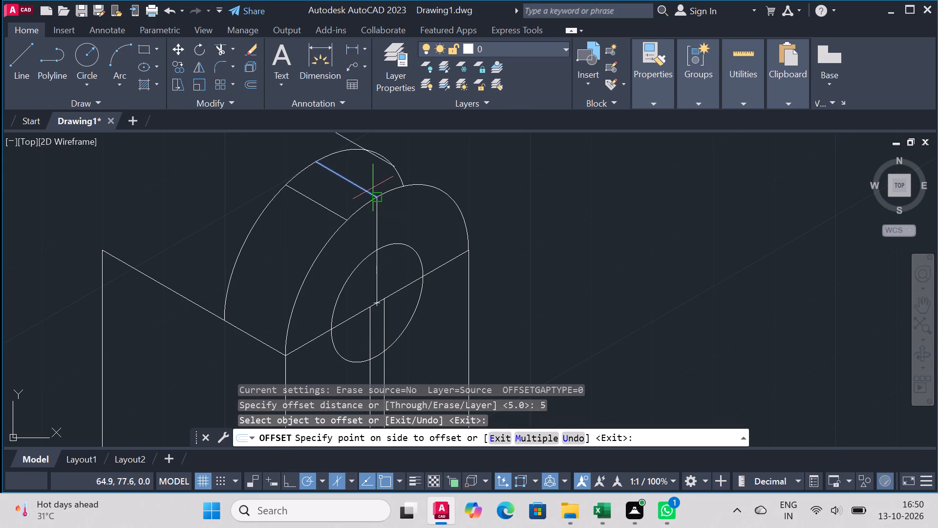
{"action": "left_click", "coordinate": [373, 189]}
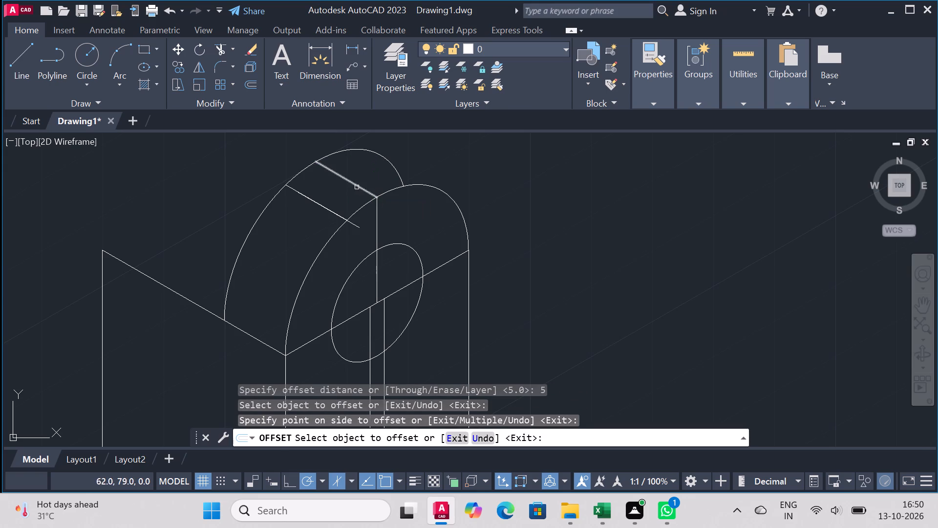
Offset the same slanted line 5 units upward, toward the rear arc's outer end.
{"action": "left_click", "coordinate": [357, 184]}
{"action": "scroll", "coordinate": [379, 185], "scroll_direction": "up", "scroll_amount": 3}
{"action": "scroll", "coordinate": [379, 185], "scroll_direction": "down", "scroll_amount": 4}
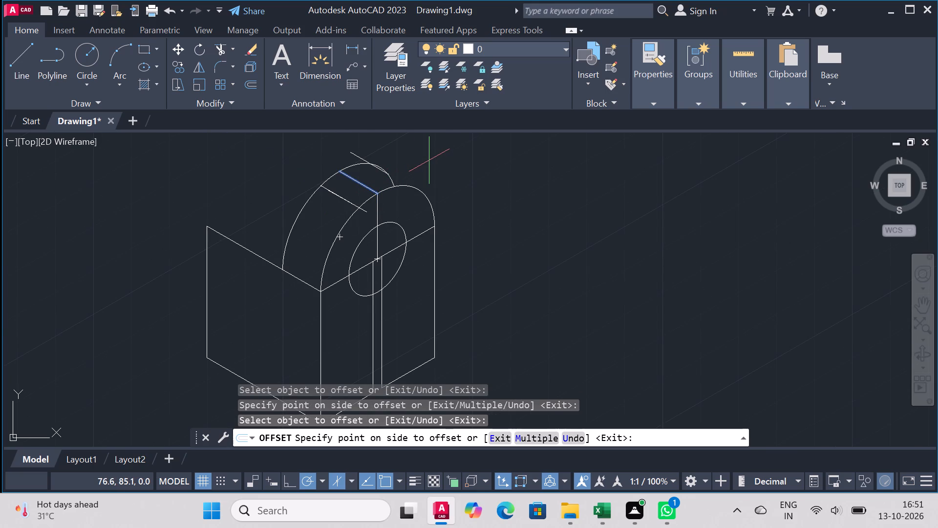
{"action": "left_click", "coordinate": [446, 190]}
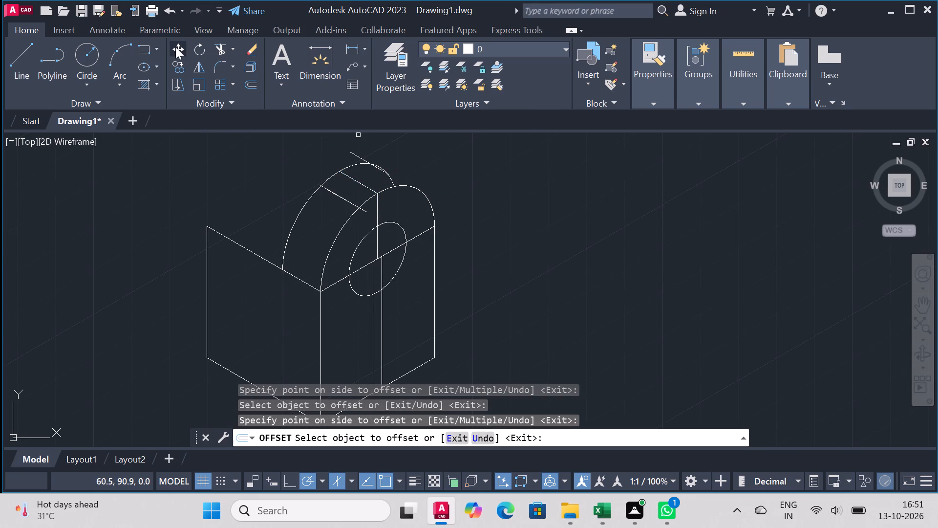
Move the upper offset line from its lower endpoint about 3.2 units along 300° so that end meets the front rounded arc.
{"action": "left_click", "coordinate": [175, 47]}
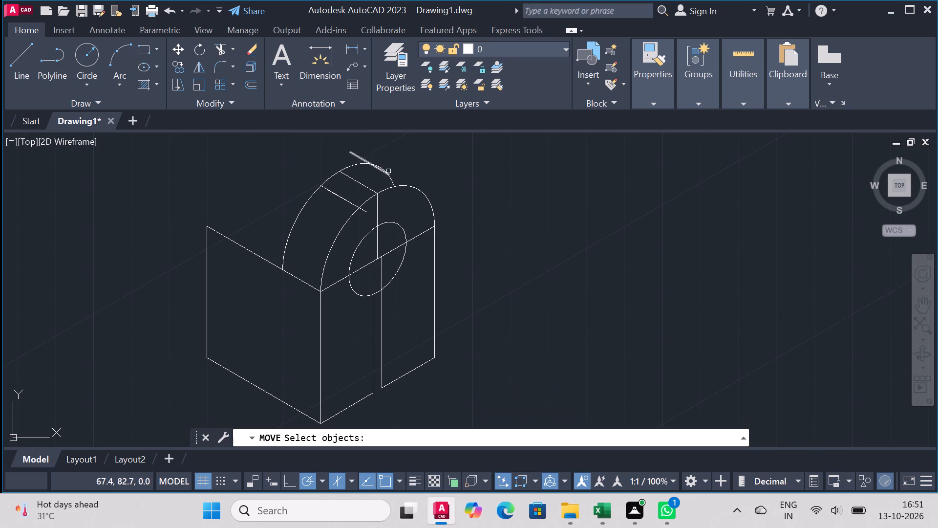
{"action": "left_click", "coordinate": [387, 172]}
{"action": "scroll", "coordinate": [387, 172], "scroll_direction": "up", "scroll_amount": 2}
{"action": "right_click", "coordinate": [386, 174]}
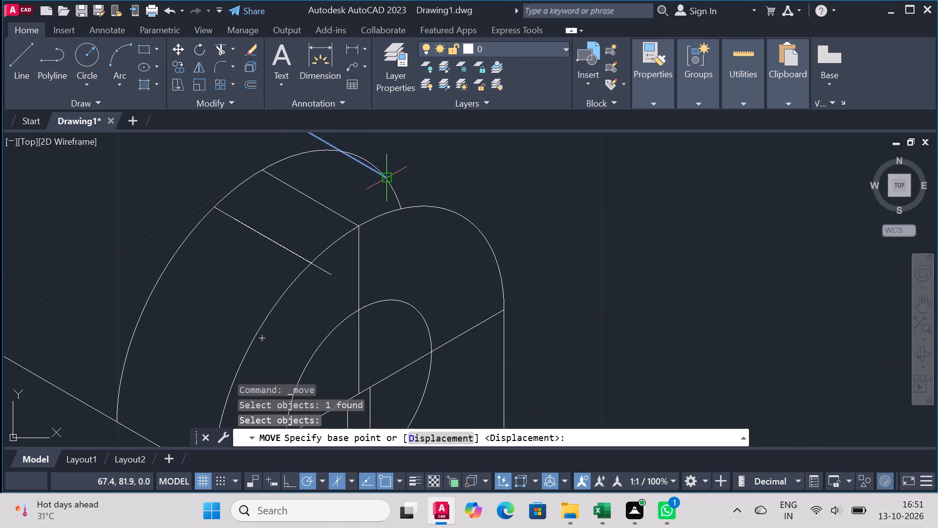
{"action": "left_click", "coordinate": [386, 174]}
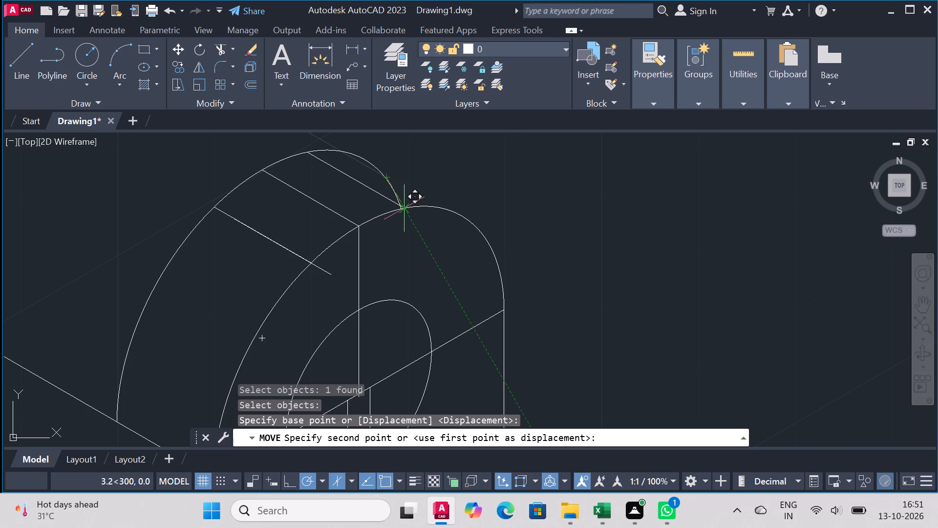
{"action": "left_click", "coordinate": [405, 206]}
{"action": "right_click_drag", "start_coordinate": [405, 206], "coordinate": [401, 210]}
{"action": "left_click", "coordinate": [445, 203]}
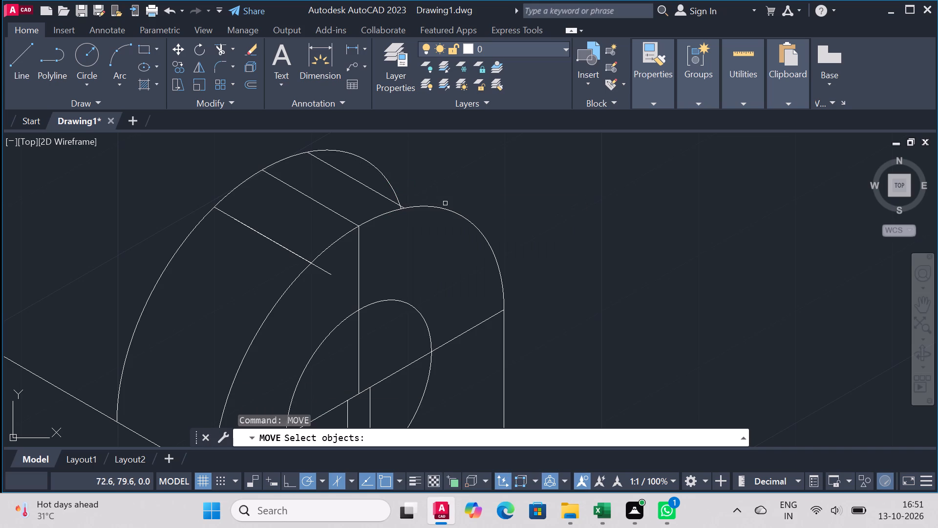
{"action": "key", "text": "Escape"}
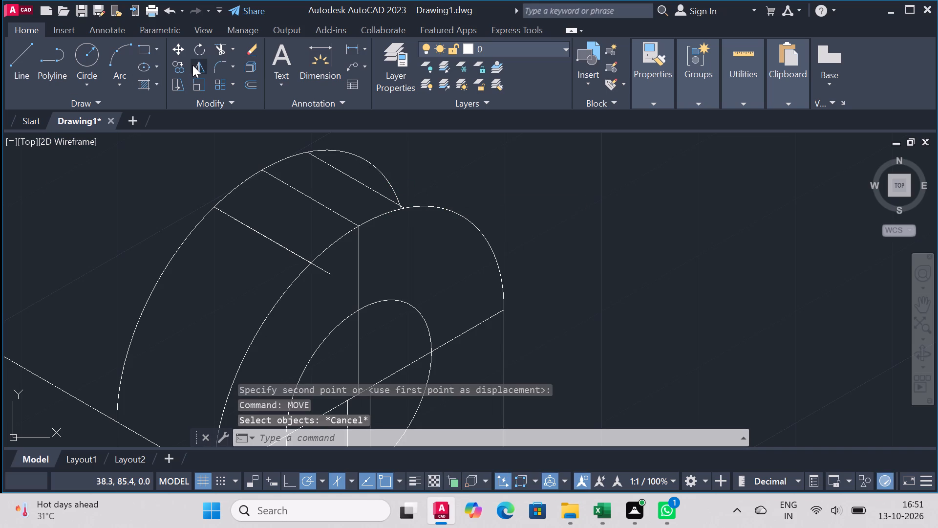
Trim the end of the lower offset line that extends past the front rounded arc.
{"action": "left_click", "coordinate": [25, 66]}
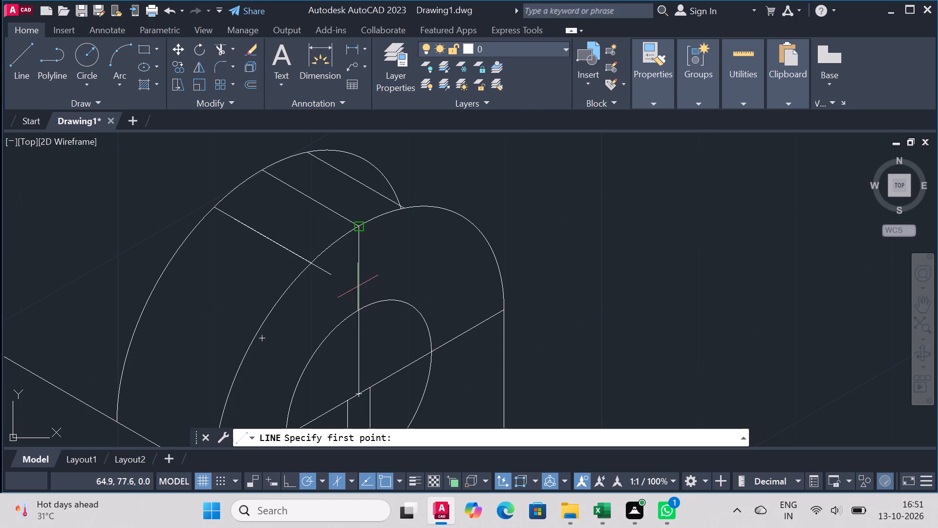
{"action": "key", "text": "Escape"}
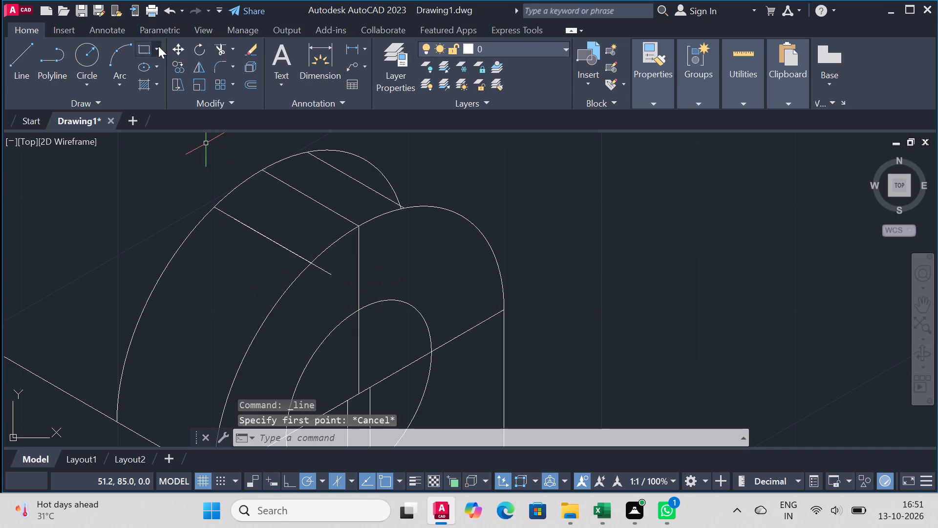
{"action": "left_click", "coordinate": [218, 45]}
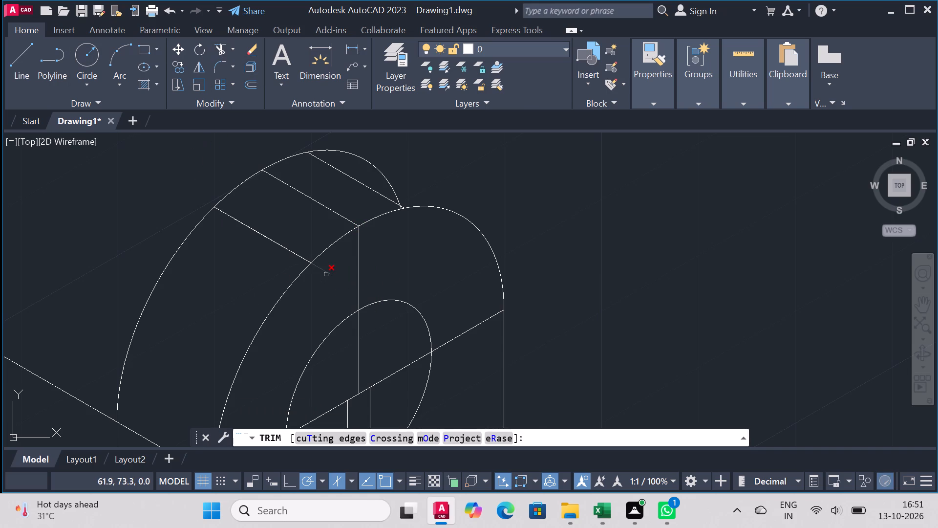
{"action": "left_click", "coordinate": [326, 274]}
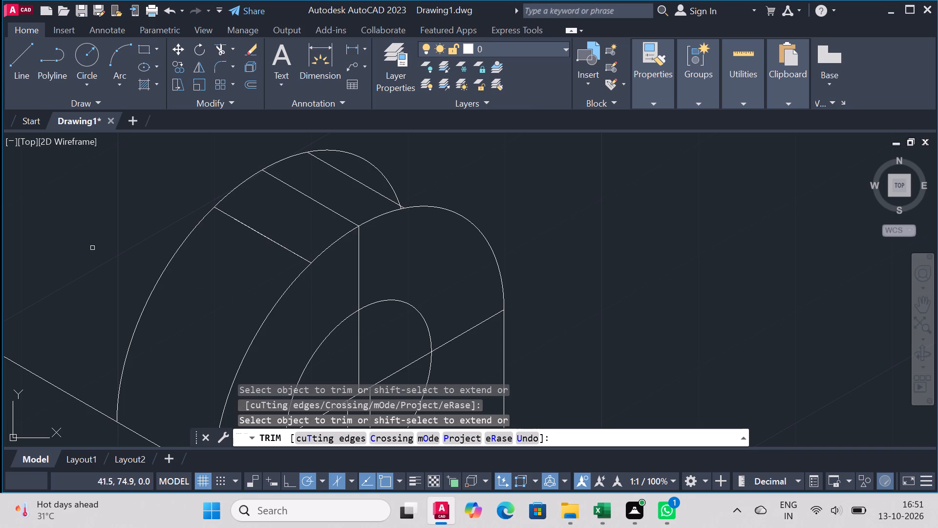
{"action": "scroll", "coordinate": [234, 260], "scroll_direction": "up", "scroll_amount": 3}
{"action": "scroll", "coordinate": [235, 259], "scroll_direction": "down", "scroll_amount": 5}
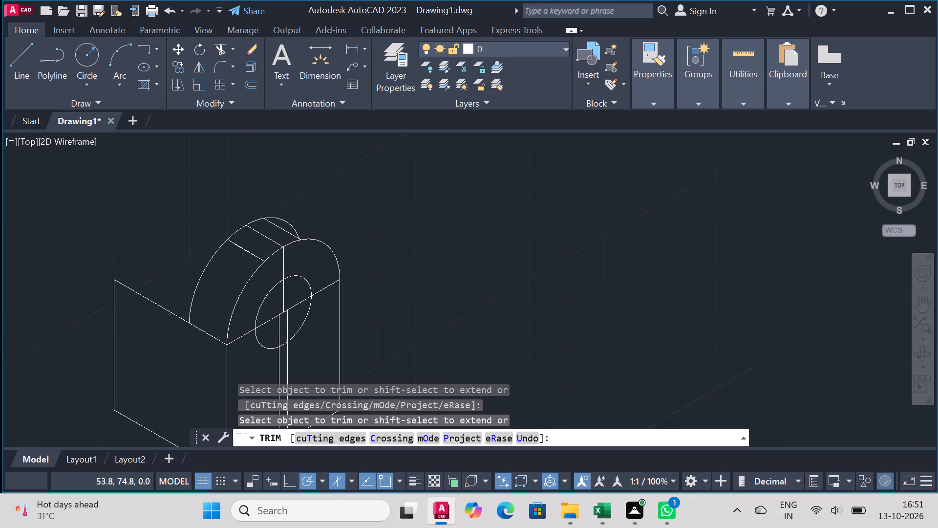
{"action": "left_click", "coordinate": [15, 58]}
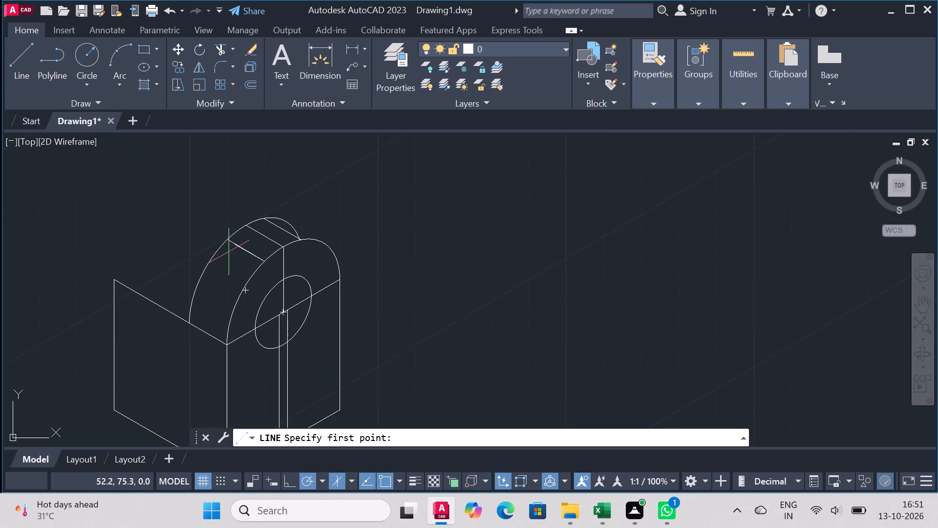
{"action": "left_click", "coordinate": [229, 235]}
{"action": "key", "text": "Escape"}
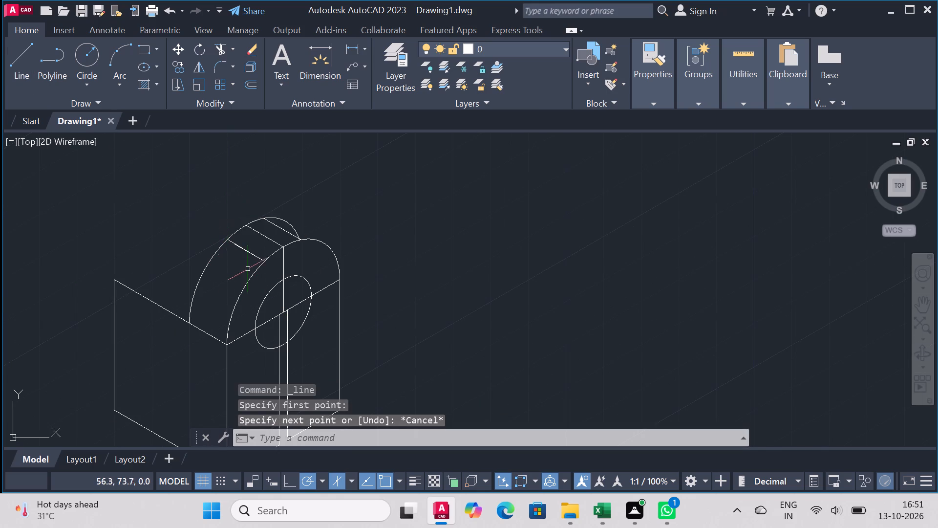
Remove both overlapping lower slanted lines between the front and rear arcs with Trim.
{"action": "scroll", "coordinate": [249, 270], "scroll_direction": "up", "scroll_amount": 2}
{"action": "scroll", "coordinate": [227, 205], "scroll_direction": "up", "scroll_amount": 2}
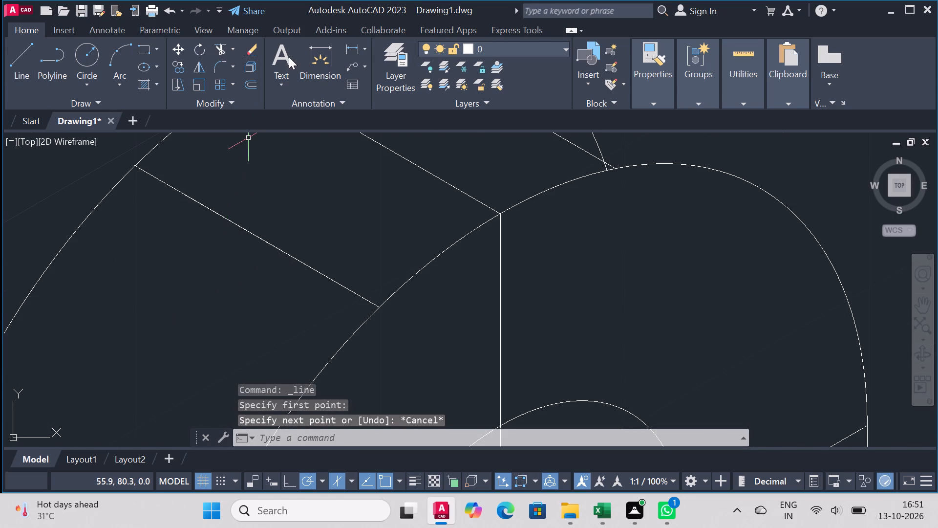
{"action": "left_click", "coordinate": [224, 49]}
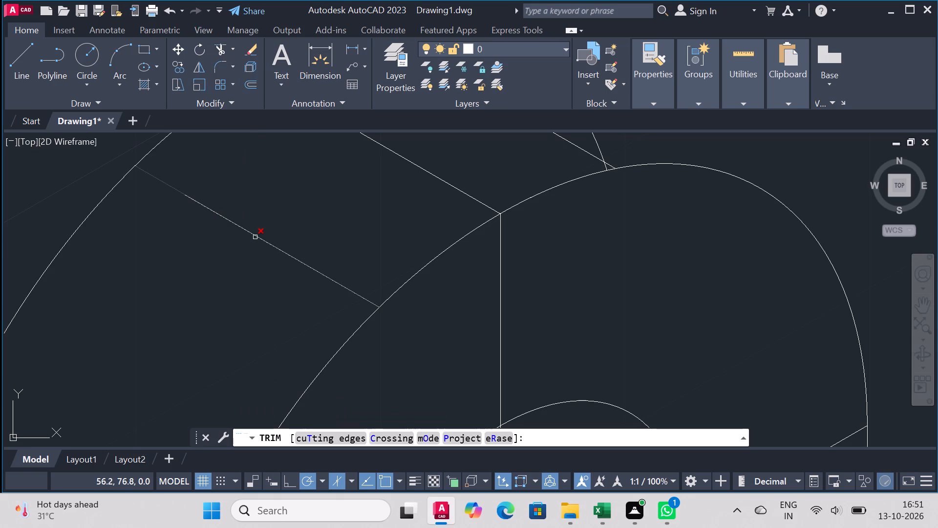
{"action": "left_click", "coordinate": [235, 222]}
{"action": "left_click", "coordinate": [235, 225]}
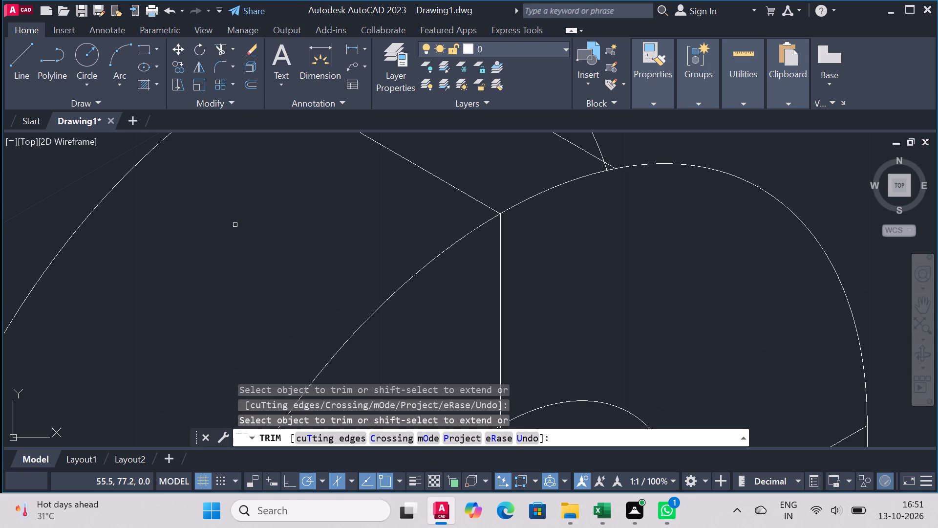
Draw a line from the vertical centre line's top endpoint 5 units along 210°, continuing about 0.9 units straight down to the front arc.
{"action": "left_click", "coordinate": [21, 65]}
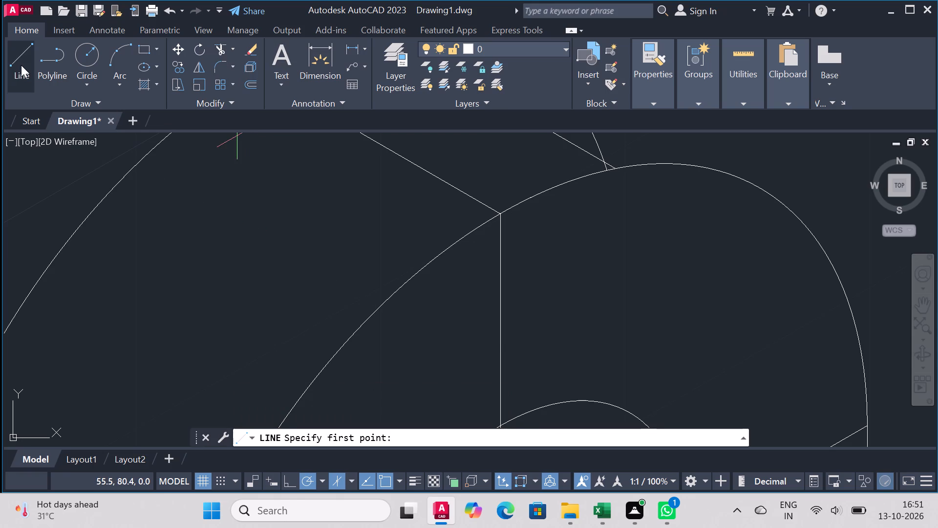
{"action": "scroll", "coordinate": [461, 254], "scroll_direction": "up", "scroll_amount": 1}
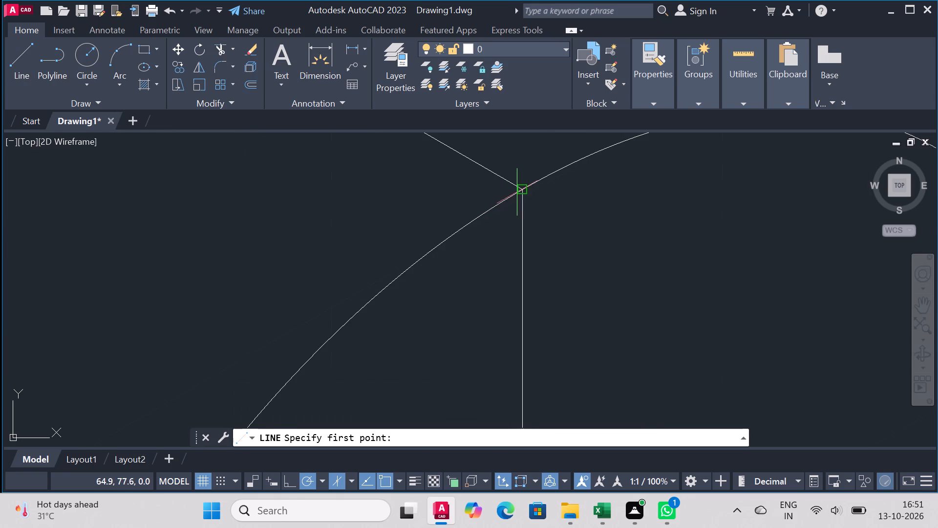
{"action": "left_click", "coordinate": [521, 188]}
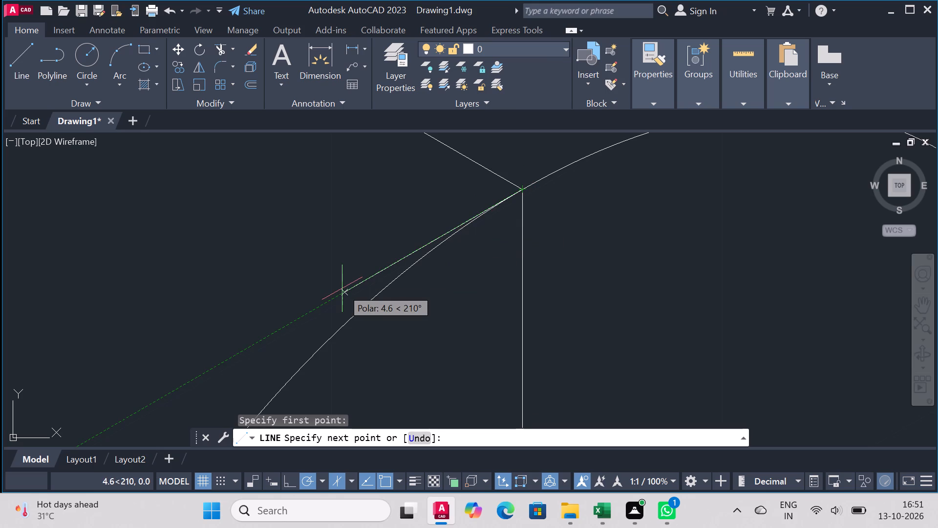
{"action": "key", "text": "5"}
{"action": "key", "text": "Return"}
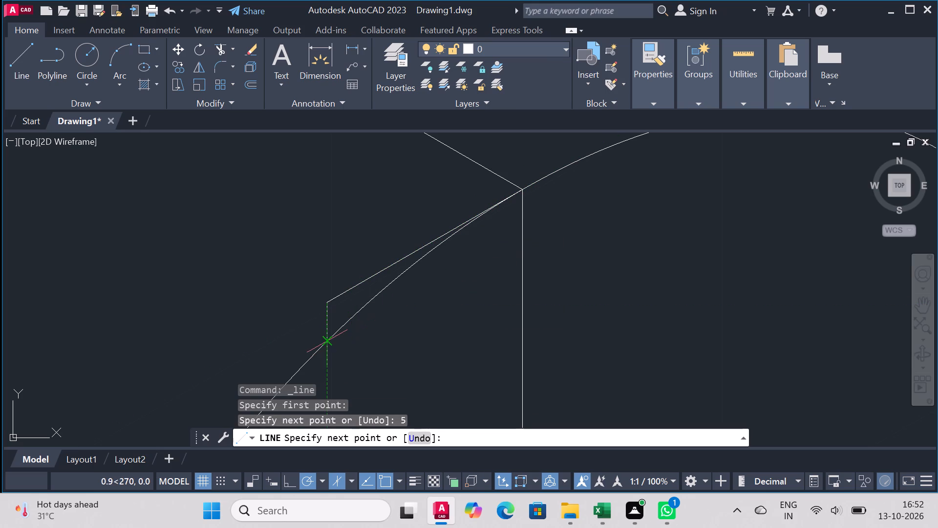
{"action": "left_click", "coordinate": [327, 343]}
{"action": "right_click", "coordinate": [327, 341]}
{"action": "left_click", "coordinate": [390, 152]}
{"action": "scroll", "coordinate": [375, 214], "scroll_direction": "up", "scroll_amount": 3}
{"action": "scroll", "coordinate": [375, 214], "scroll_direction": "down", "scroll_amount": 5}
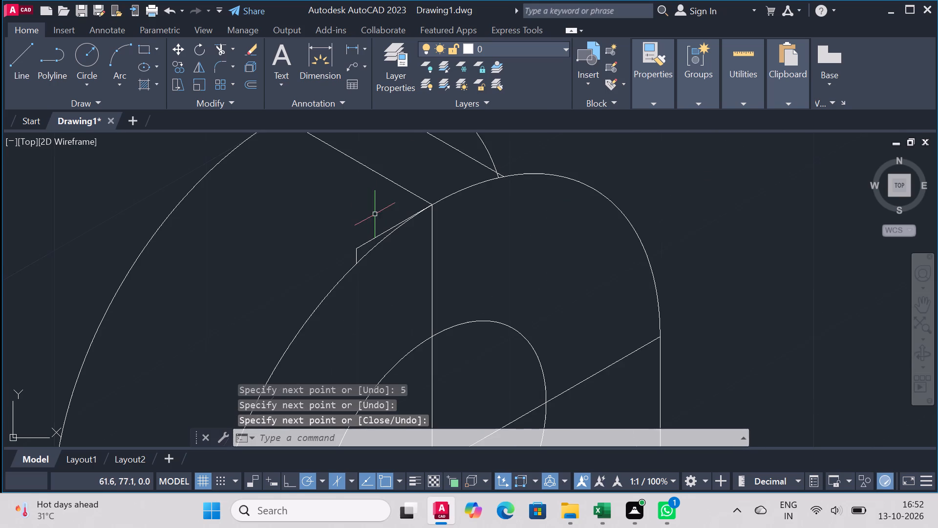
Draw a 10-unit line along 150° from the short vertical line's lower end on the front arc to the rear arc.
{"action": "left_click", "coordinate": [34, 57]}
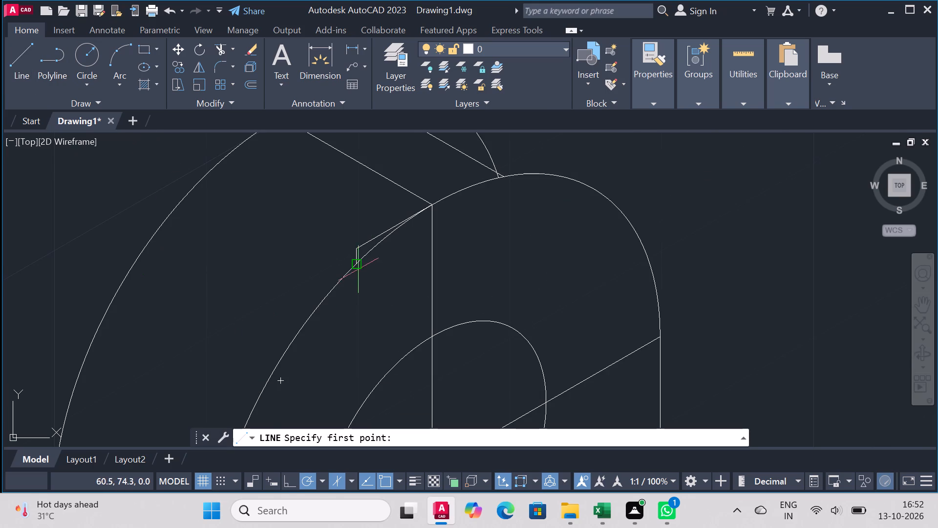
{"action": "left_click", "coordinate": [355, 265]}
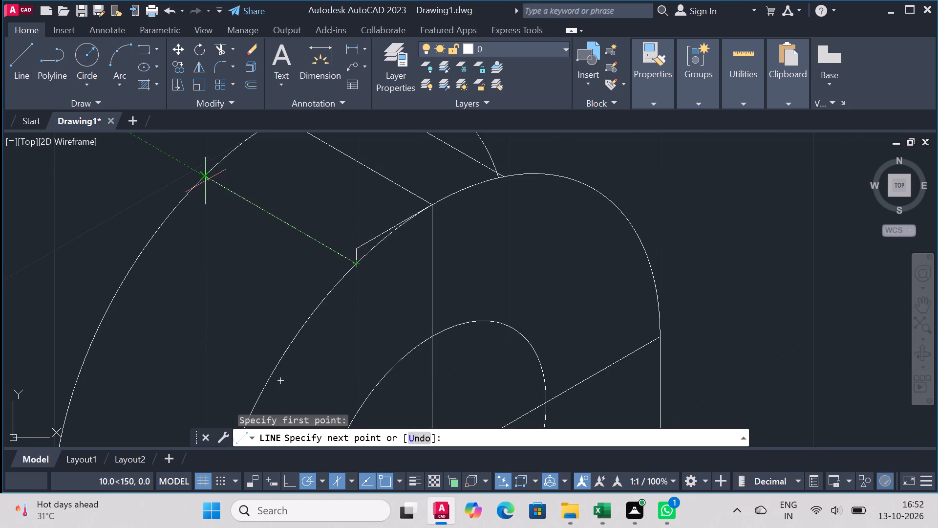
{"action": "left_click", "coordinate": [204, 178]}
{"action": "right_click", "coordinate": [204, 178]}
{"action": "left_click", "coordinate": [258, 185]}
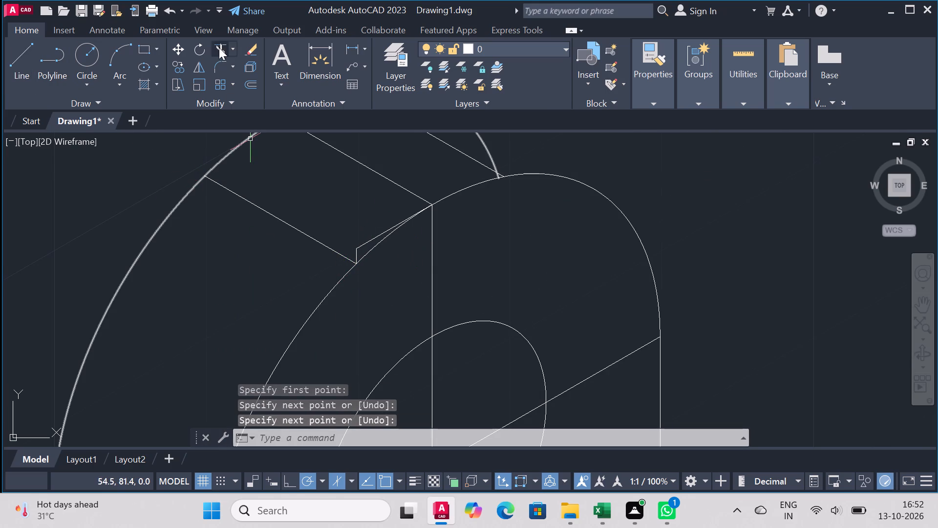
{"action": "left_click", "coordinate": [217, 40]}
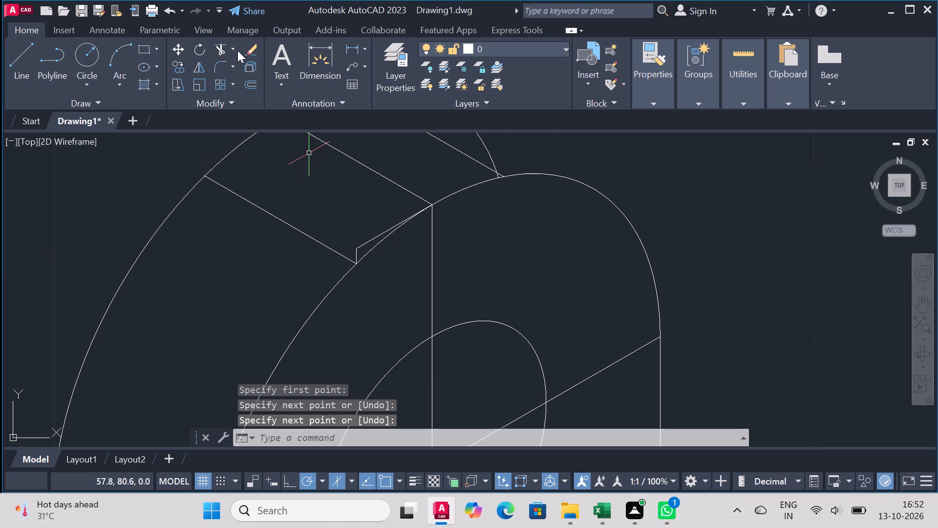
Trim away the slanted 5-unit construction line and its short vertical connector at the front arc's lower cross line.
{"action": "left_click", "coordinate": [218, 44]}
{"action": "left_click", "coordinate": [368, 241]}
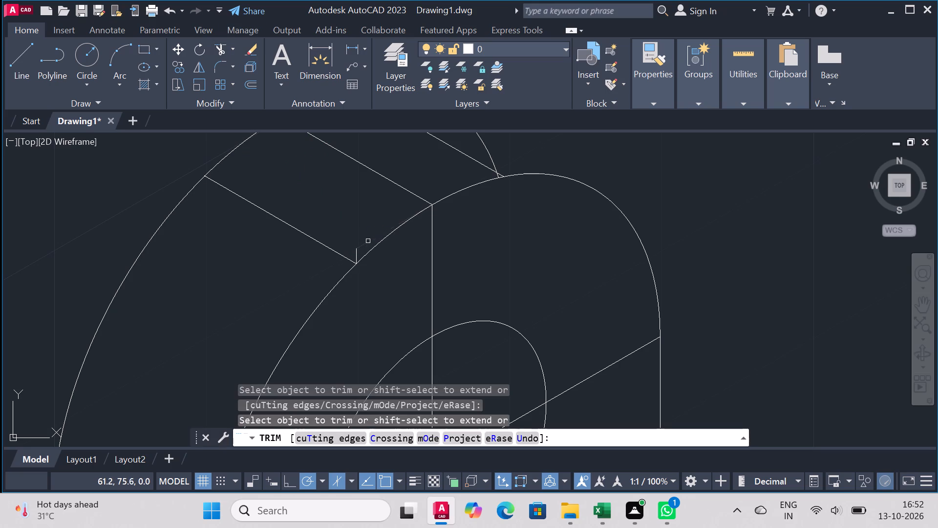
{"action": "left_click", "coordinate": [356, 252]}
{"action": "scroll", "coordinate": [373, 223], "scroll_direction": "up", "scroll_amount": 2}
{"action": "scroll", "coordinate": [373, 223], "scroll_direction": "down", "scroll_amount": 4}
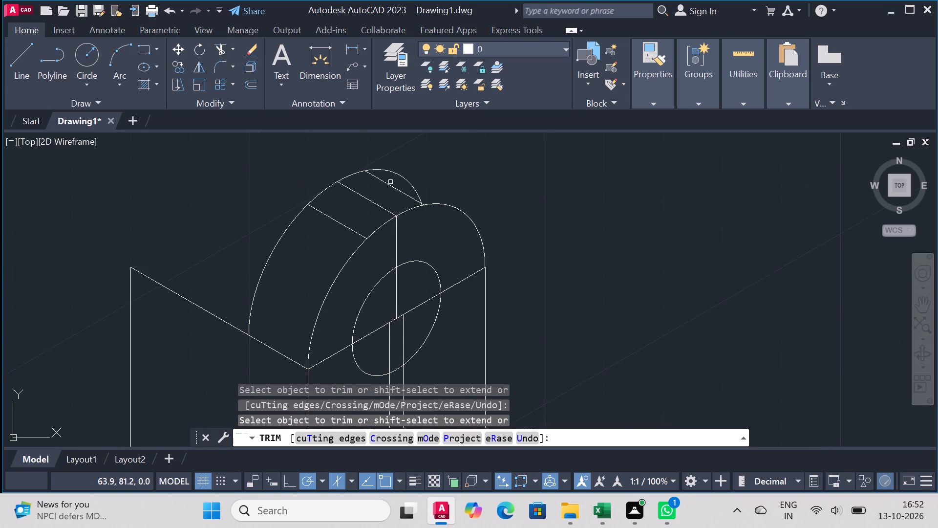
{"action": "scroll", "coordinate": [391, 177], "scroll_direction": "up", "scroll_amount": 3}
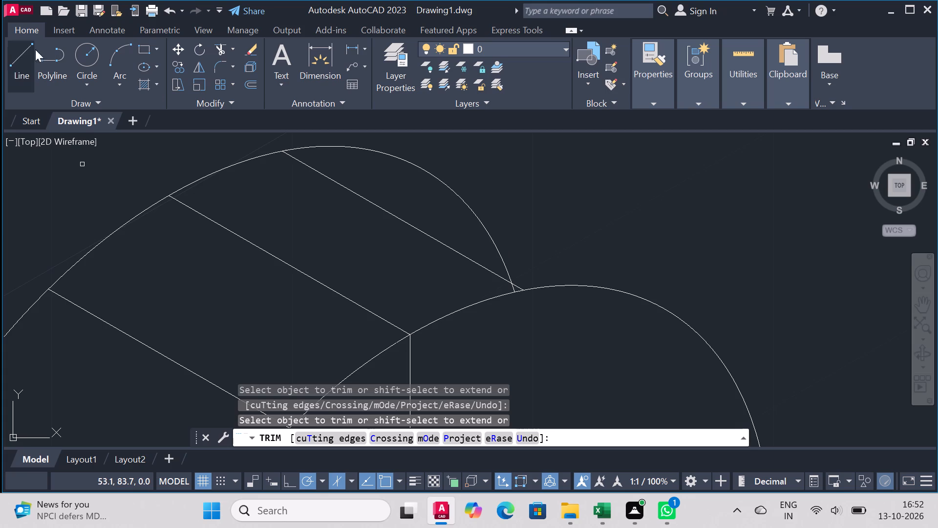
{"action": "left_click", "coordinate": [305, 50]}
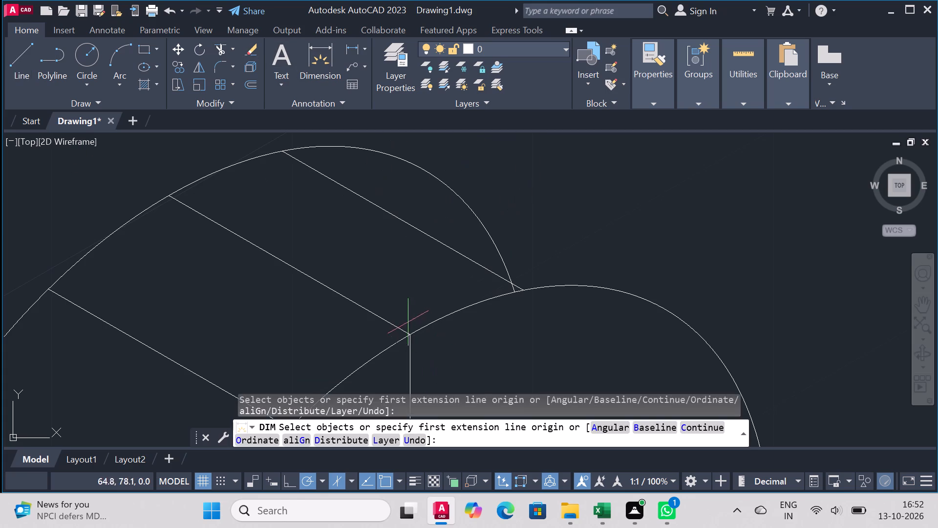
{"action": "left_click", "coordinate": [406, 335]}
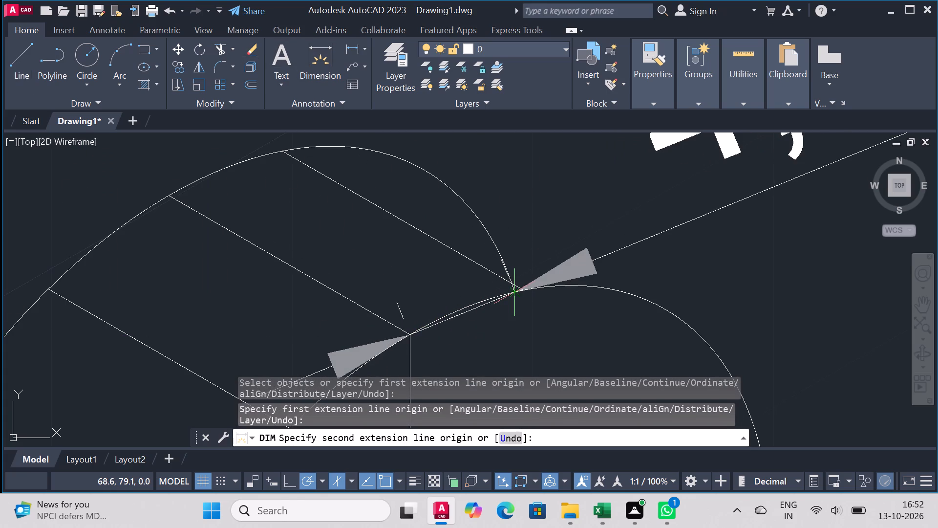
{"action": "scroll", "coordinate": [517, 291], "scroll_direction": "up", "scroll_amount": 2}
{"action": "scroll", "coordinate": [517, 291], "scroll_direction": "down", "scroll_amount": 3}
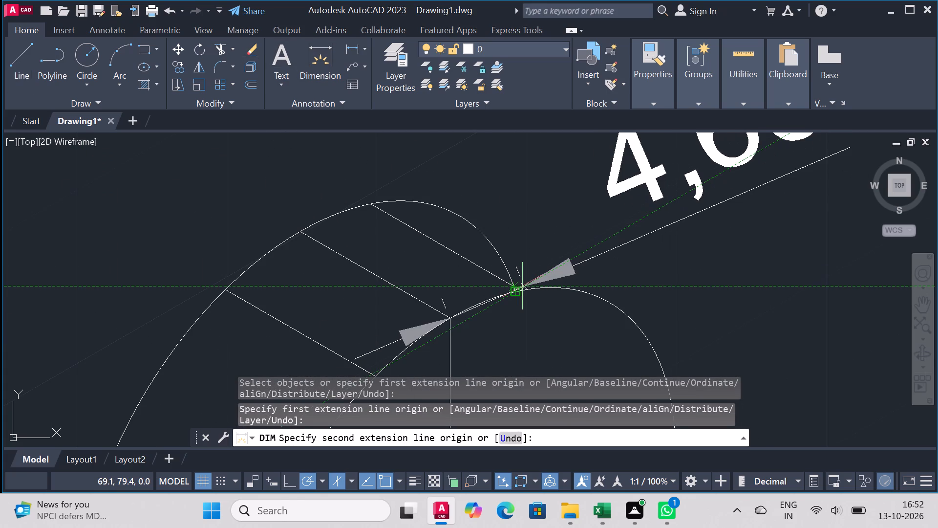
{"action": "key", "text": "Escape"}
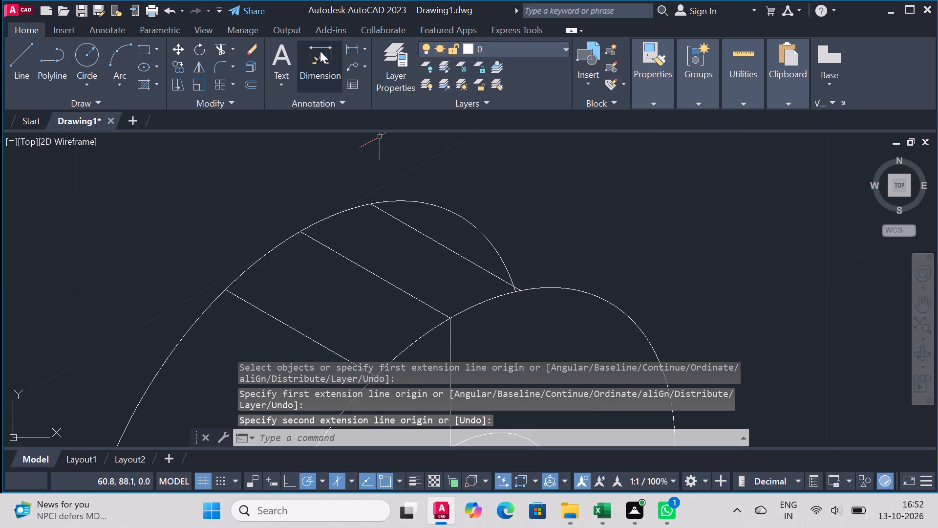
Remove the upper slanted line between the rear and front arcs with Trim.
{"action": "left_click", "coordinate": [214, 51]}
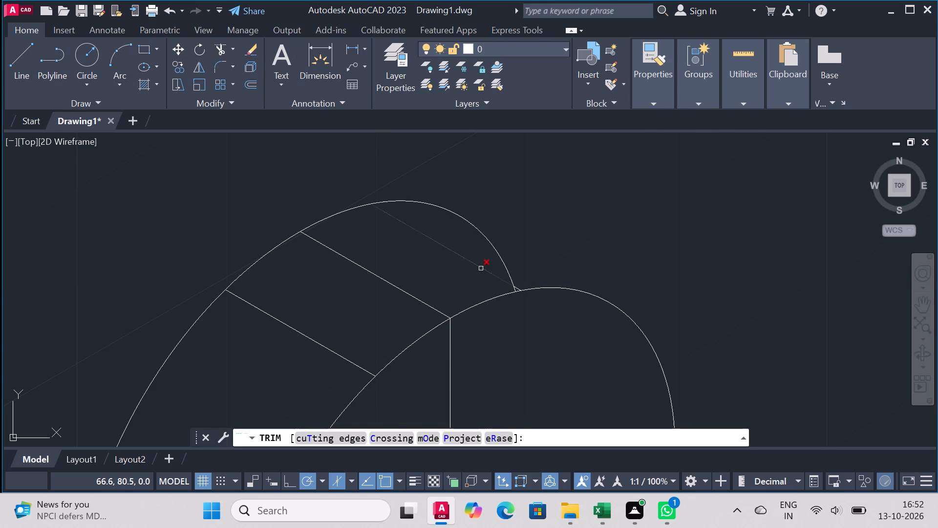
{"action": "left_click", "coordinate": [481, 268]}
{"action": "right_click", "coordinate": [434, 263]}
{"action": "left_click", "coordinate": [492, 260]}
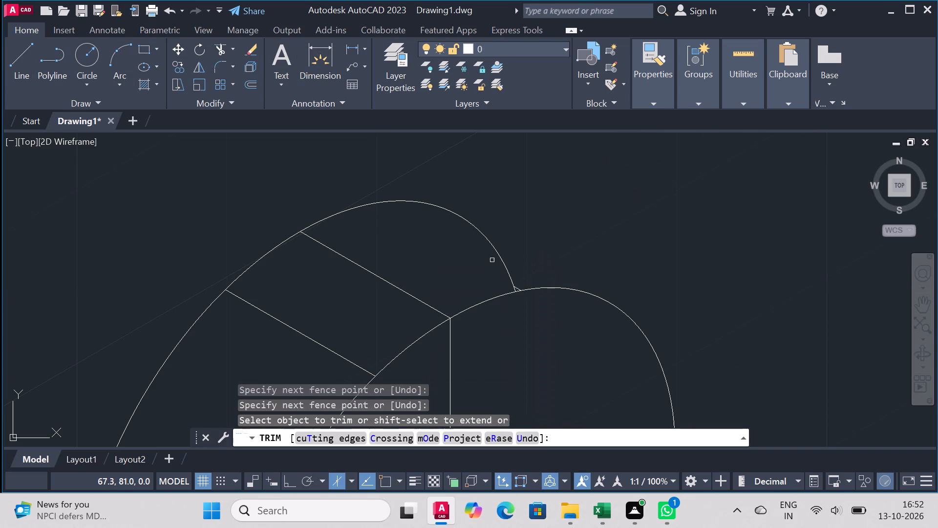
Draw a line from the vertical centre line's top endpoint 5 units along 30°, continuing about 0.9 units along 300° to the front arc.
{"action": "left_click", "coordinate": [21, 51]}
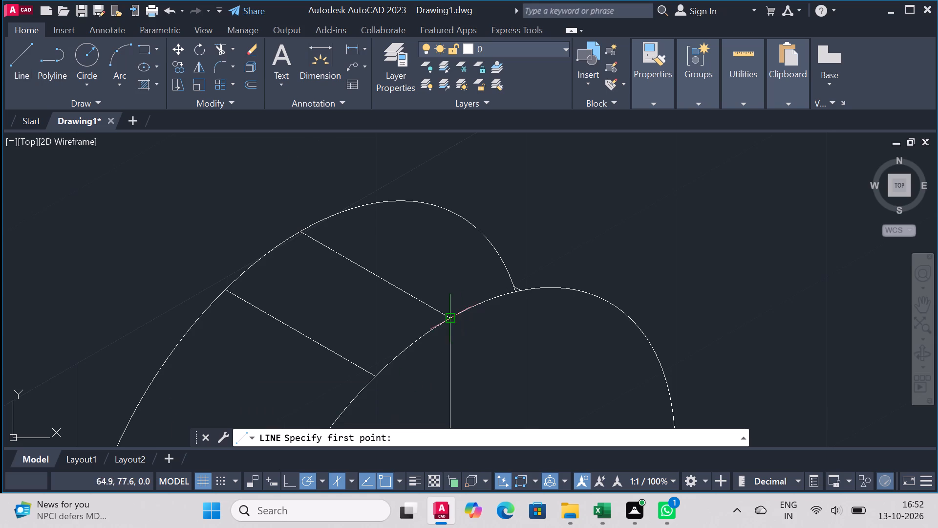
{"action": "left_click", "coordinate": [448, 316]}
{"action": "key", "text": "5"}
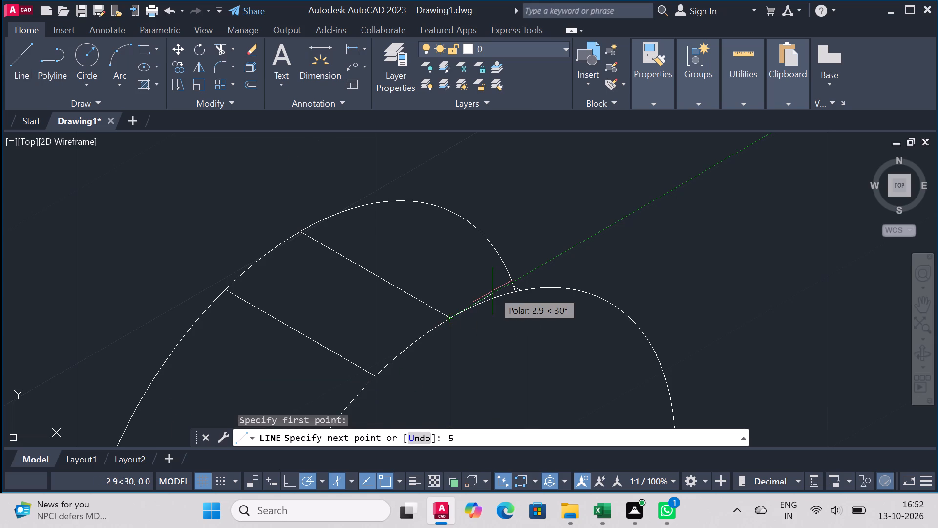
{"action": "key", "text": "Return"}
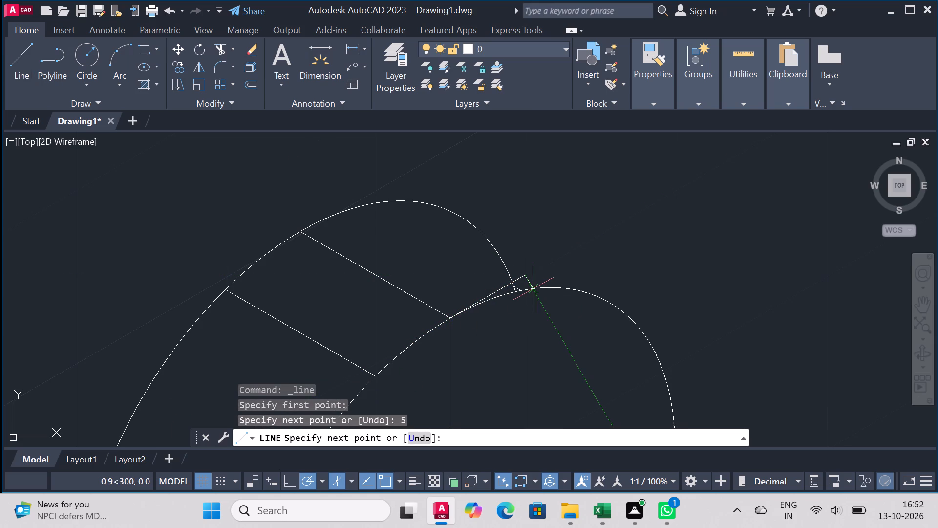
{"action": "left_click", "coordinate": [530, 286]}
{"action": "right_click", "coordinate": [530, 284]}
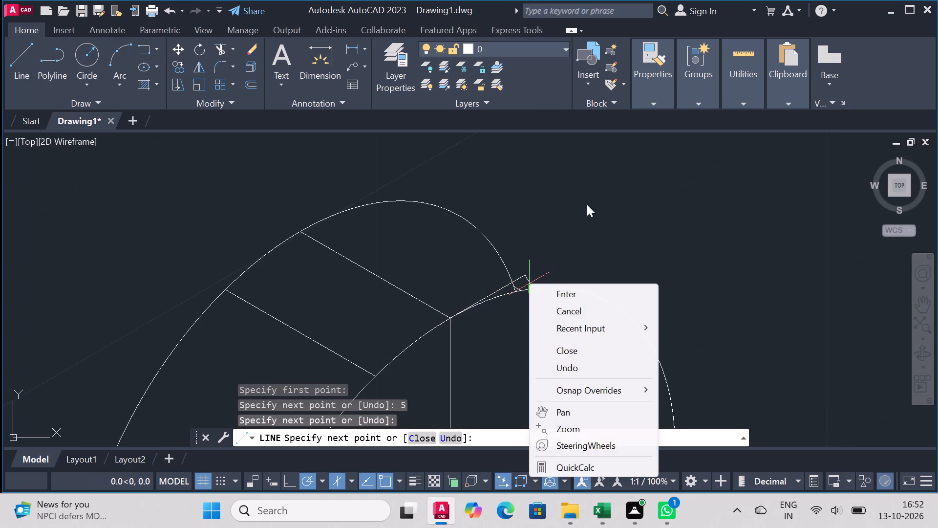
{"action": "left_click", "coordinate": [570, 290]}
Draw a 10-unit line along 150° from the short connector's end on the front arc to the rear arc.
{"action": "right_click", "coordinate": [581, 222]}
{"action": "left_click", "coordinate": [645, 202]}
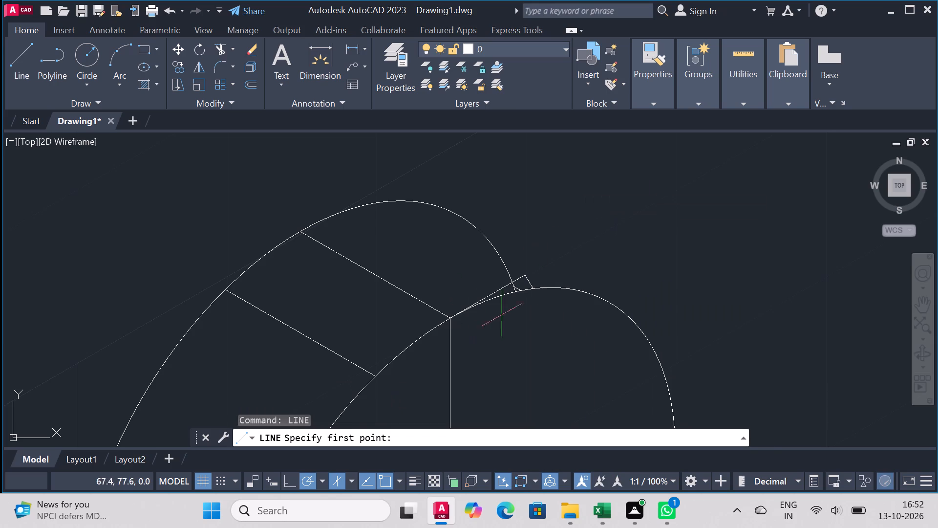
{"action": "left_click", "coordinate": [535, 292]}
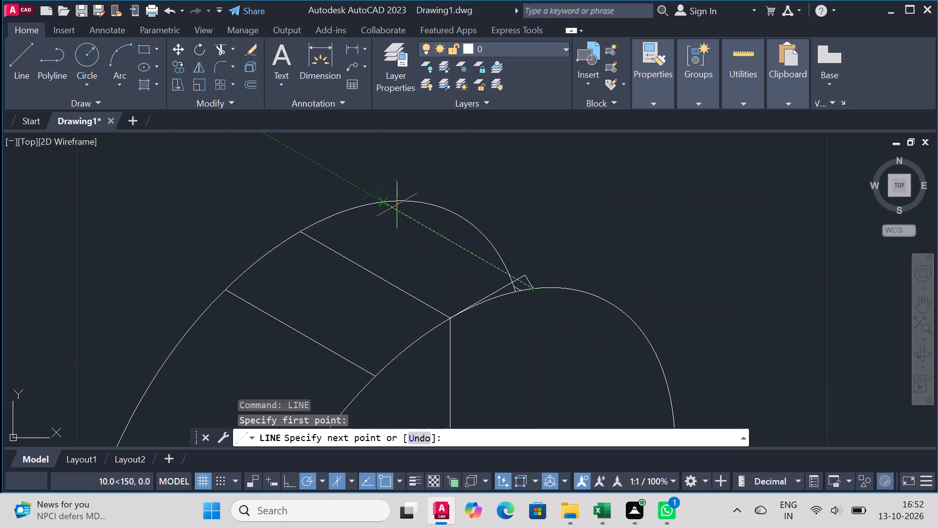
{"action": "left_click", "coordinate": [381, 203]}
{"action": "right_click", "coordinate": [381, 203]}
{"action": "left_click", "coordinate": [417, 210]}
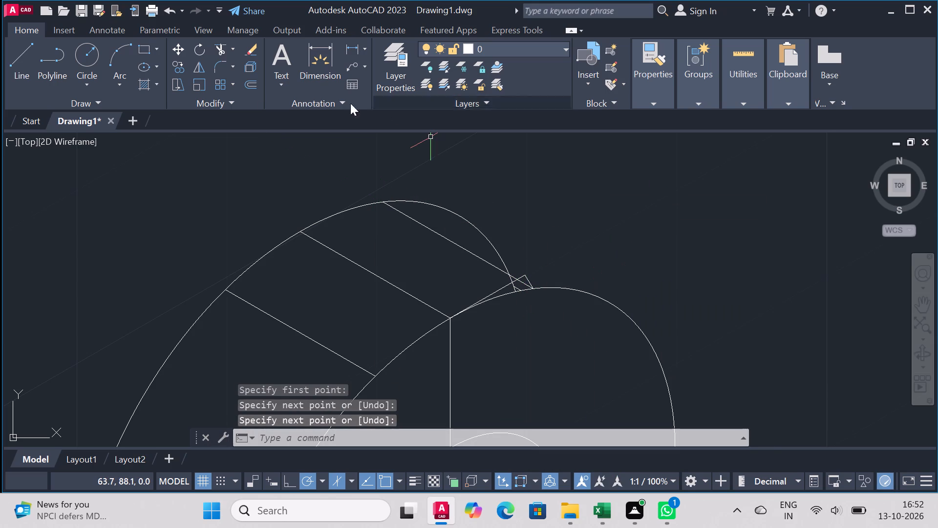
Trim away the upper construction lines, the leftover slanted stub and the rear arc's portion beyond the upper 10-unit cross line.
{"action": "left_click", "coordinate": [222, 45]}
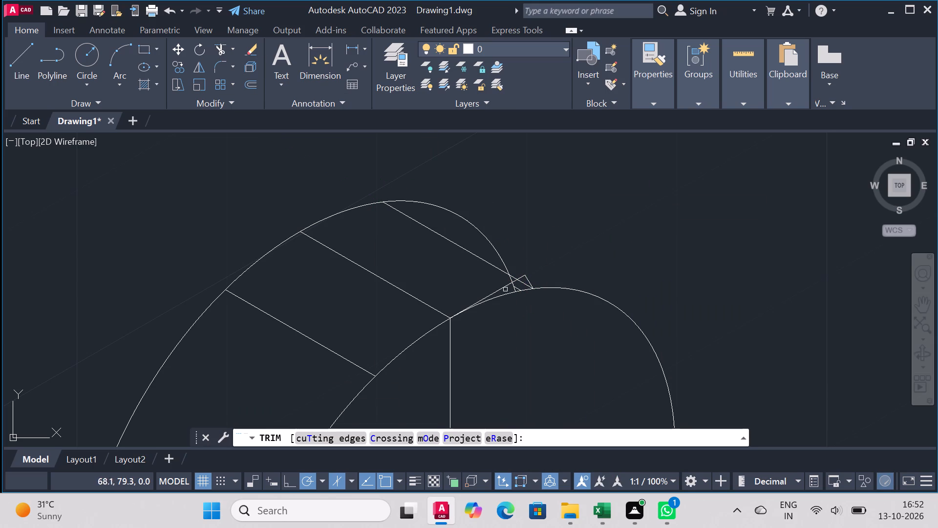
{"action": "left_click", "coordinate": [499, 288]}
{"action": "scroll", "coordinate": [533, 264], "scroll_direction": "up", "scroll_amount": 3}
{"action": "scroll", "coordinate": [537, 261], "scroll_direction": "down", "scroll_amount": 2}
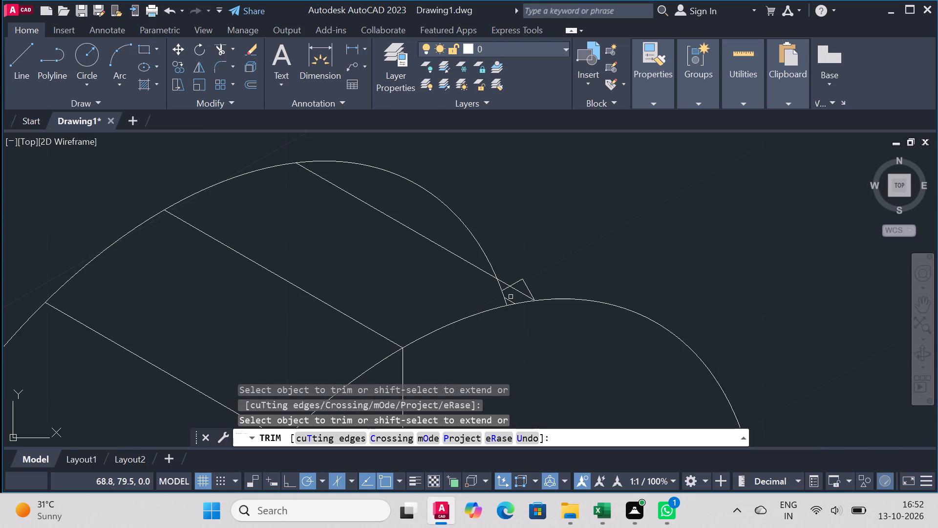
{"action": "left_click", "coordinate": [511, 300]}
{"action": "left_click", "coordinate": [516, 283]}
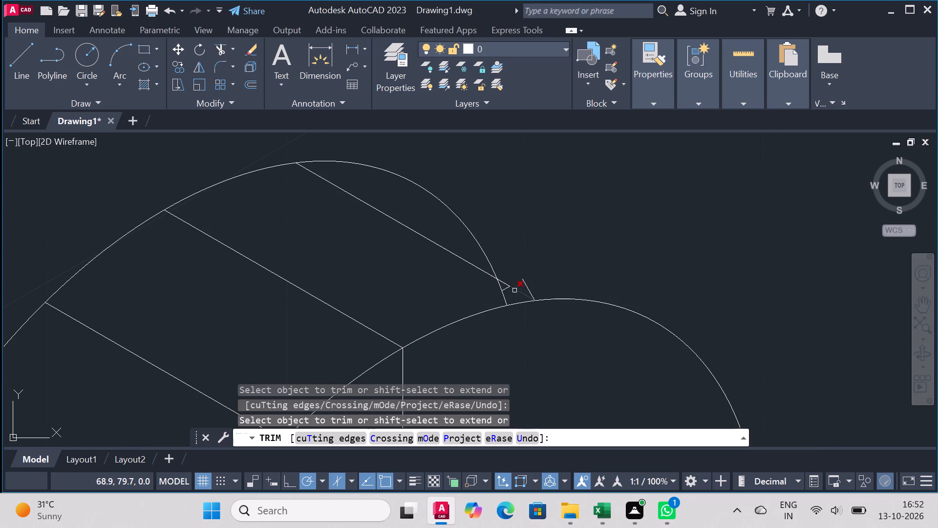
{"action": "left_click", "coordinate": [503, 289]}
{"action": "left_click", "coordinate": [504, 295]}
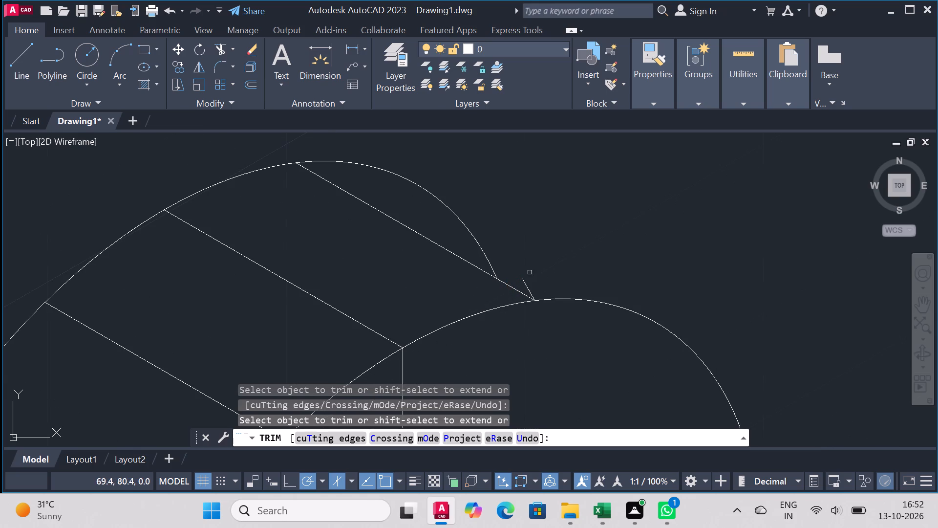
{"action": "left_click", "coordinate": [528, 285]}
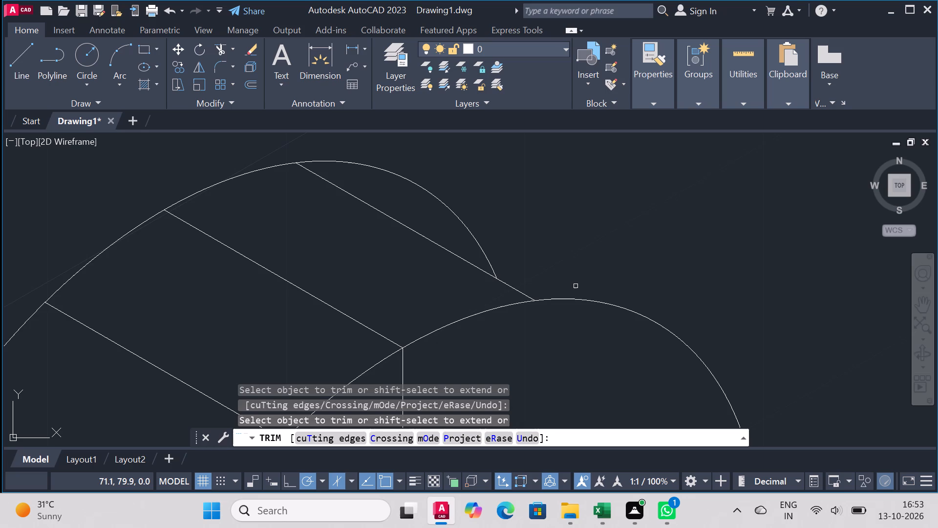
{"action": "left_click", "coordinate": [447, 208]}
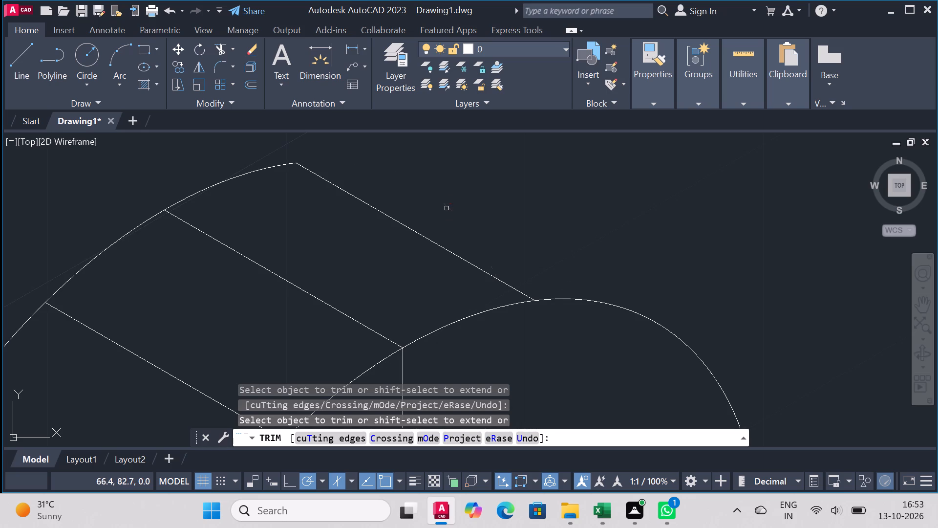
Start a line straight up at 90° from the lower 10-unit cross line's endpoint on the rear arc.
{"action": "scroll", "coordinate": [495, 229], "scroll_direction": "down", "scroll_amount": 4}
{"action": "scroll", "coordinate": [532, 251], "scroll_direction": "up", "scroll_amount": 1}
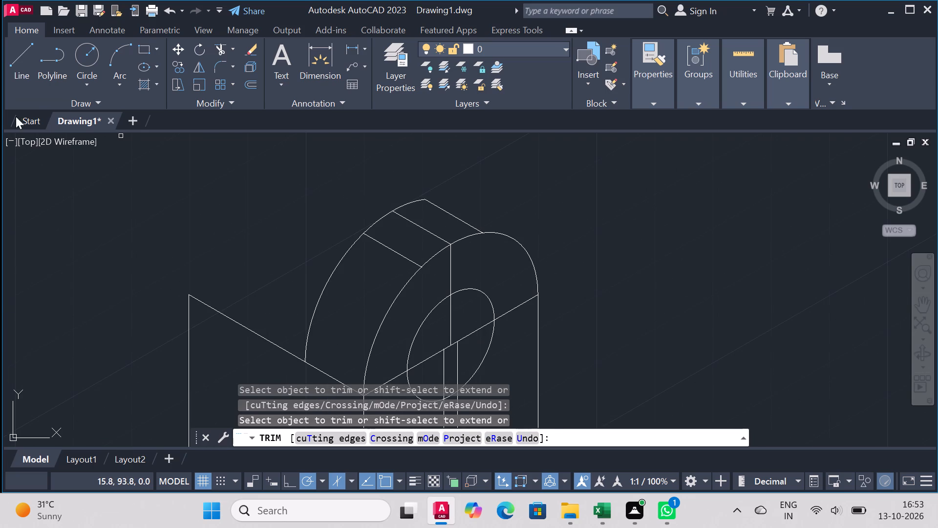
{"action": "left_click", "coordinate": [27, 59]}
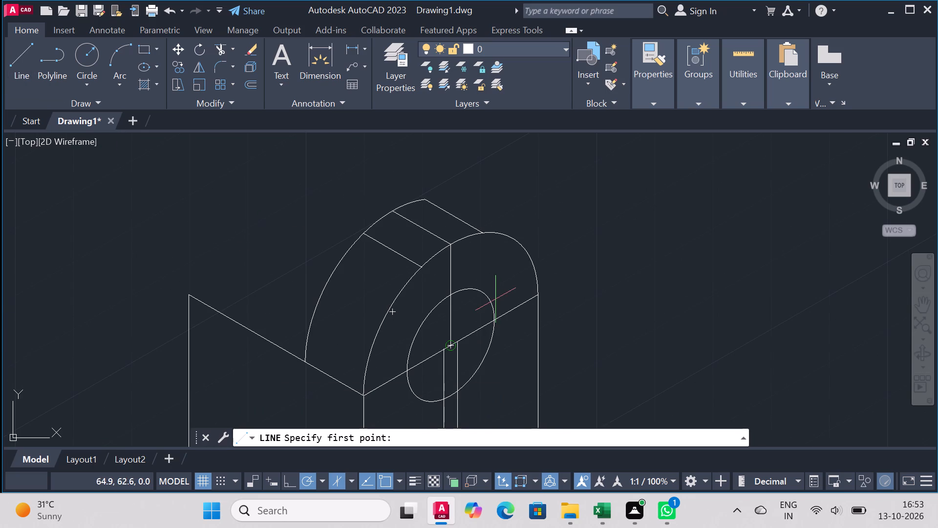
{"action": "scroll", "coordinate": [666, 388], "scroll_direction": "down", "scroll_amount": 2}
{"action": "scroll", "coordinate": [624, 289], "scroll_direction": "up", "scroll_amount": 3}
{"action": "scroll", "coordinate": [487, 280], "scroll_direction": "down", "scroll_amount": 2}
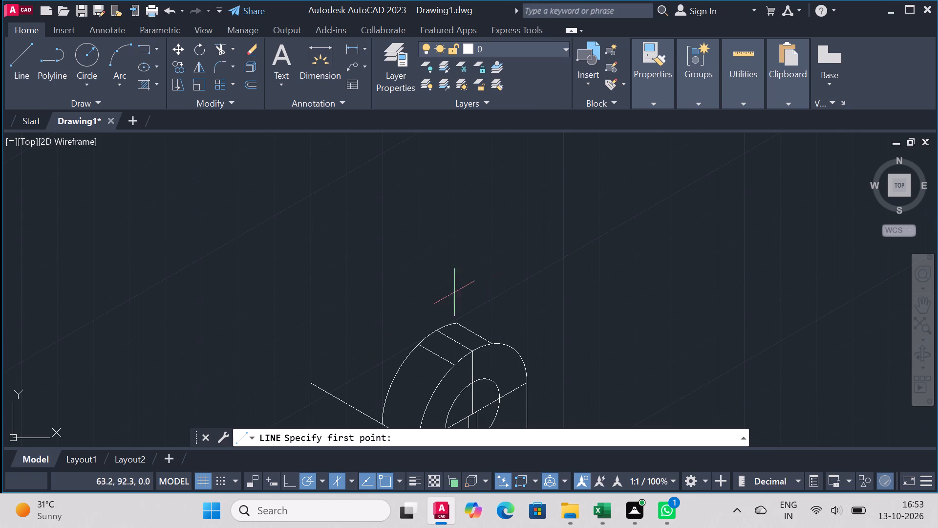
{"action": "left_click", "coordinate": [423, 345]}
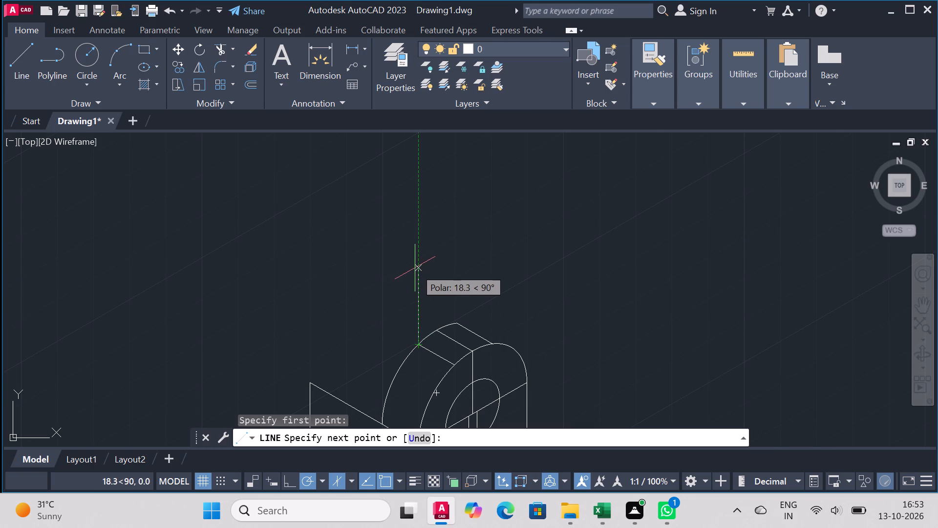
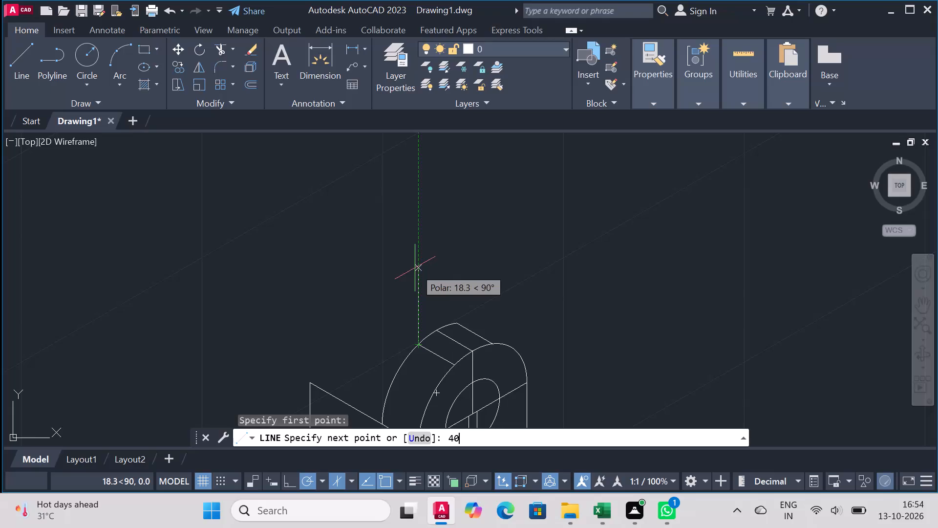
Draw the upright's outline 40 units up at 90°, 10 units along 30°, and down to the upper cross line's rear endpoint.
{"action": "key", "text": "Return"}
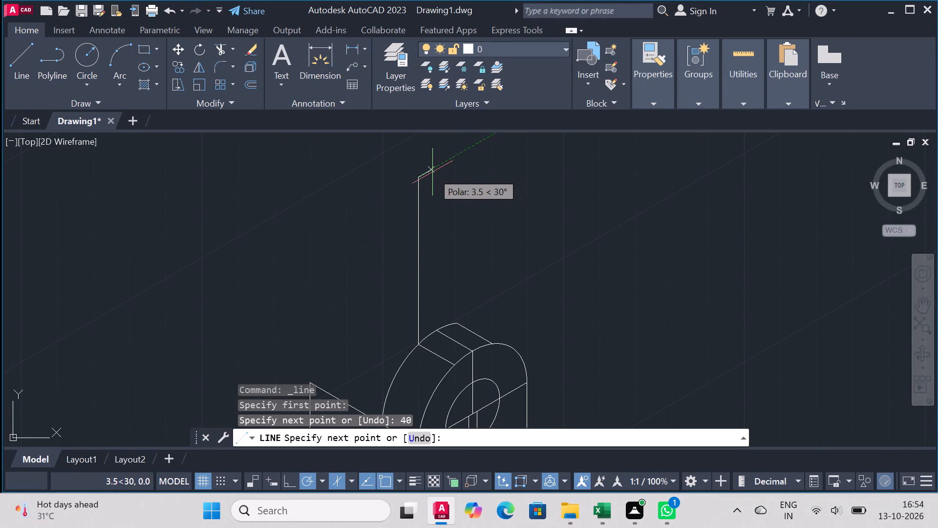
{"action": "type", "text": "10"}
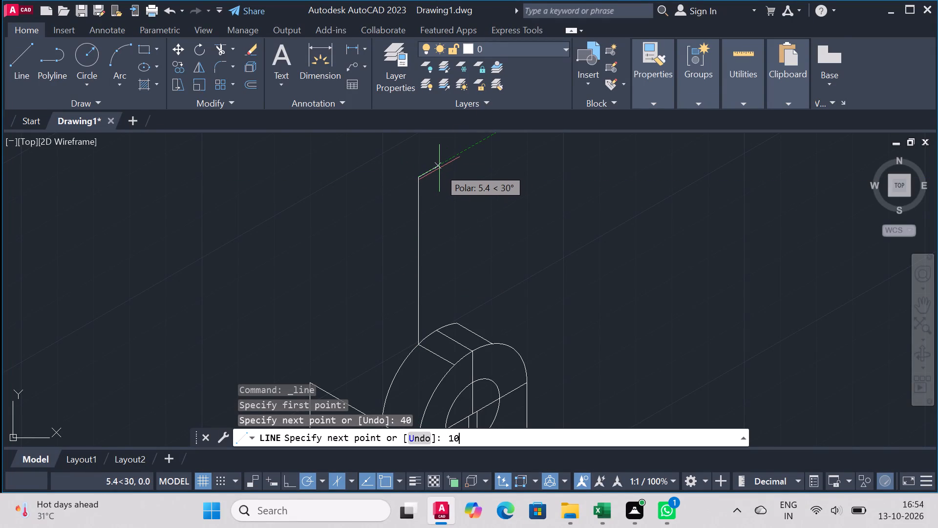
{"action": "key", "text": "Return"}
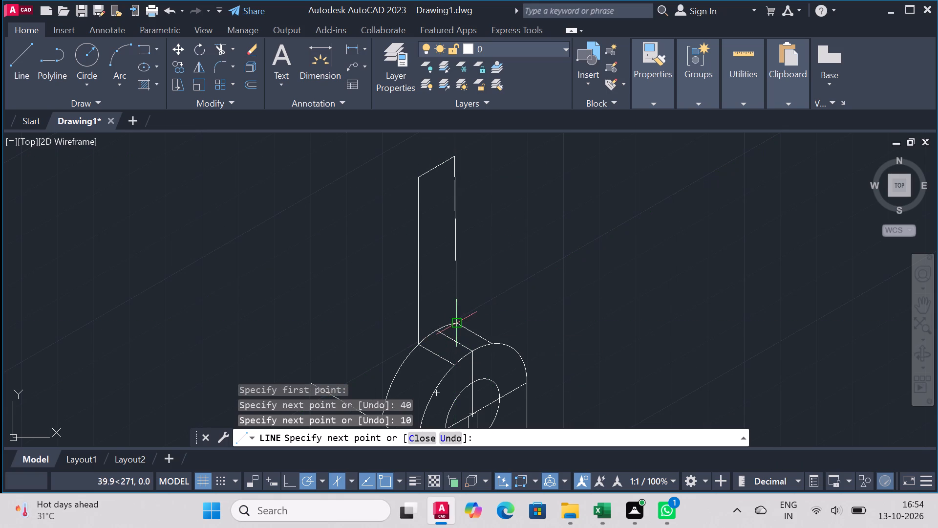
{"action": "scroll", "coordinate": [456, 326], "scroll_direction": "up", "scroll_amount": 4}
{"action": "left_click", "coordinate": [450, 314]}
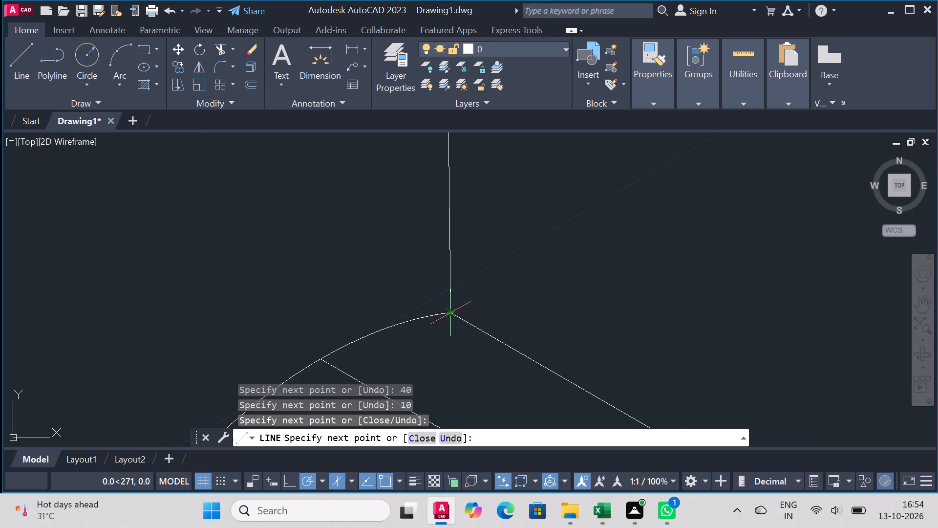
{"action": "right_click", "coordinate": [450, 314]}
{"action": "left_click", "coordinate": [504, 122]}
{"action": "scroll", "coordinate": [529, 286], "scroll_direction": "down", "scroll_amount": 4}
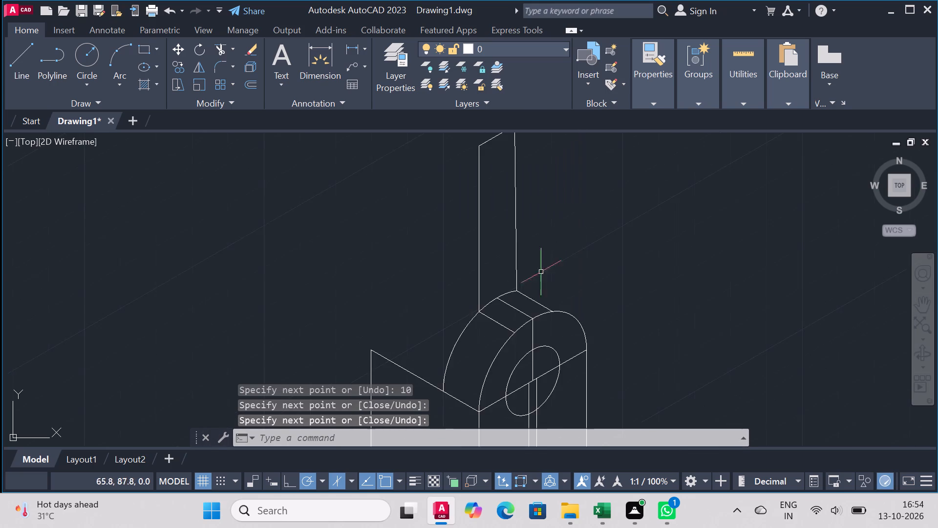
Draw a slanted line from the upright's lower top corner to the lower cross line's endpoint on the front arc.
{"action": "scroll", "coordinate": [562, 243], "scroll_direction": "up", "scroll_amount": 1}
{"action": "scroll", "coordinate": [573, 308], "scroll_direction": "down", "scroll_amount": 3}
{"action": "scroll", "coordinate": [590, 230], "scroll_direction": "up", "scroll_amount": 2}
{"action": "left_click", "coordinate": [20, 54]}
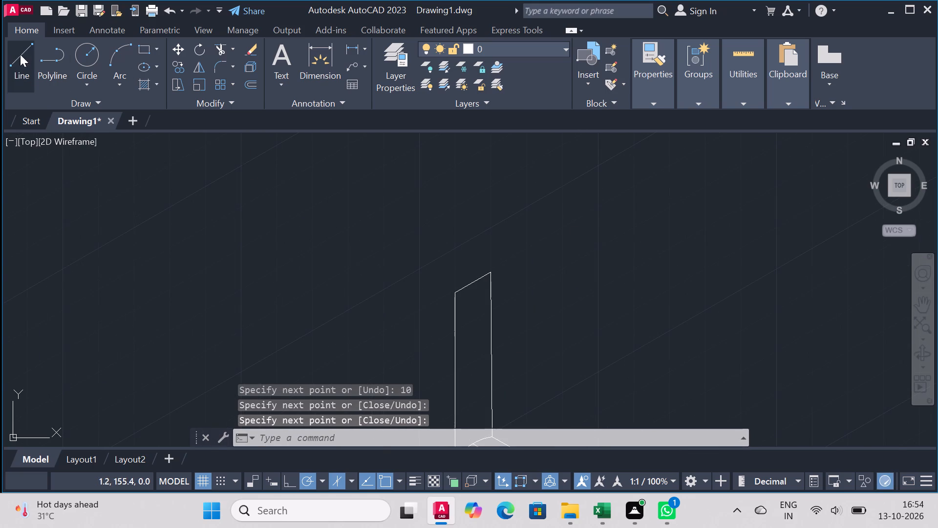
{"action": "scroll", "coordinate": [549, 287], "scroll_direction": "down", "scroll_amount": 2}
{"action": "scroll", "coordinate": [563, 357], "scroll_direction": "up", "scroll_amount": 1}
{"action": "left_click", "coordinate": [483, 249]}
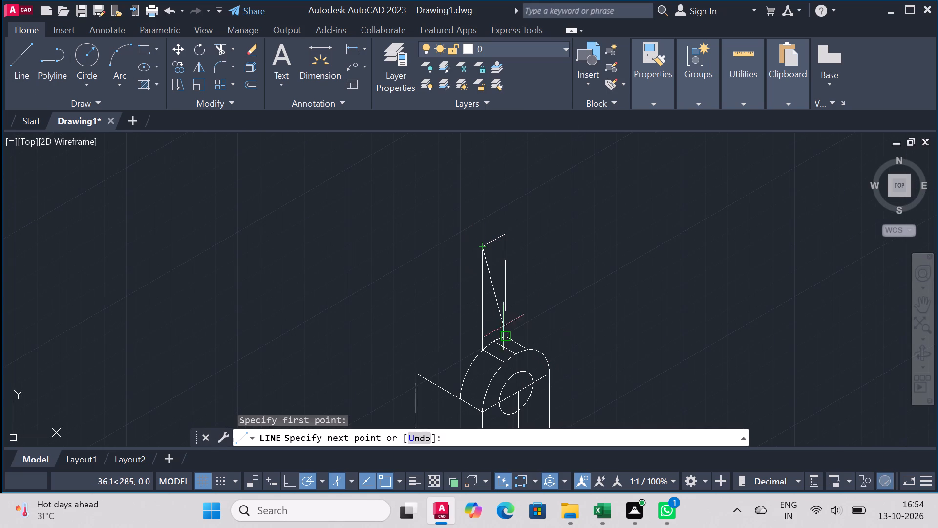
{"action": "left_click", "coordinate": [504, 367]}
{"action": "right_click", "coordinate": [507, 334]}
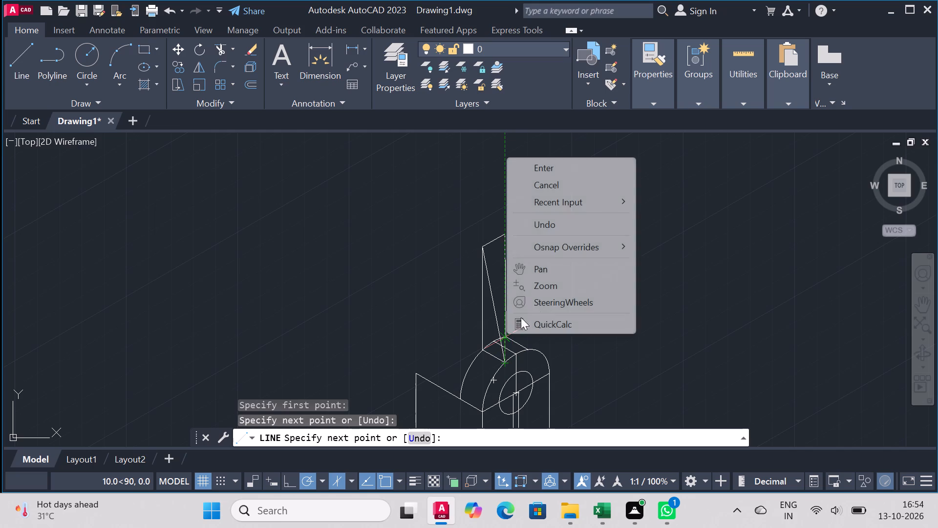
{"action": "left_click", "coordinate": [557, 164]}
Draw a slanted line from the upright's higher top corner to the upper cross line's endpoint on the front arc.
{"action": "left_click", "coordinate": [20, 53]}
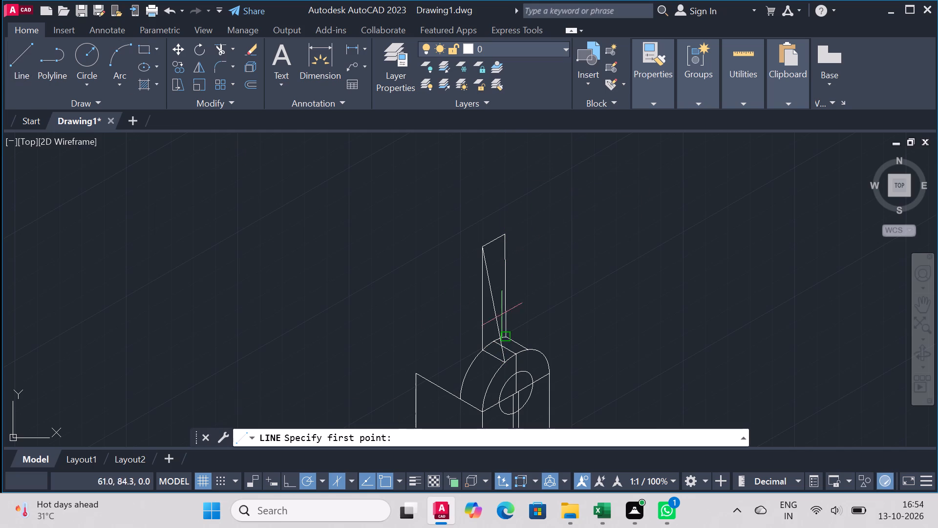
{"action": "left_click", "coordinate": [504, 235]}
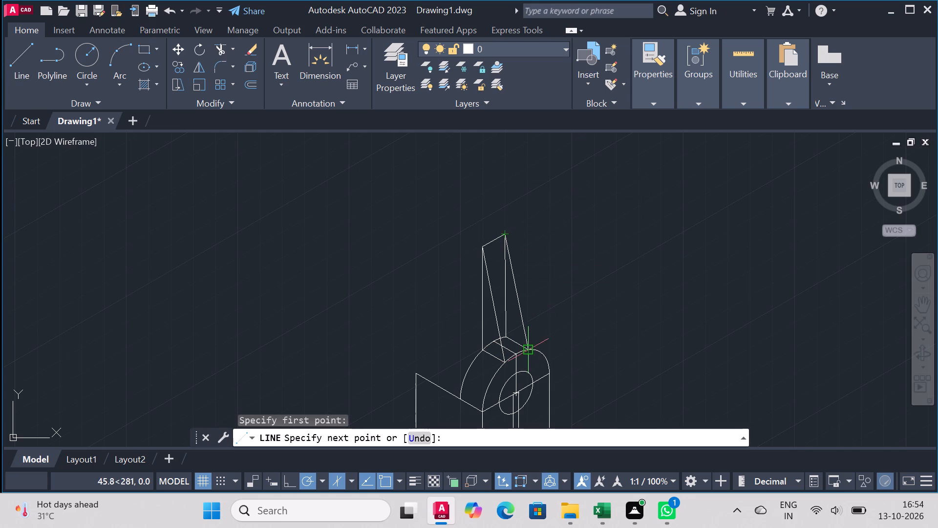
{"action": "left_click", "coordinate": [526, 349]}
{"action": "right_click", "coordinate": [542, 251]}
{"action": "left_click", "coordinate": [577, 258]}
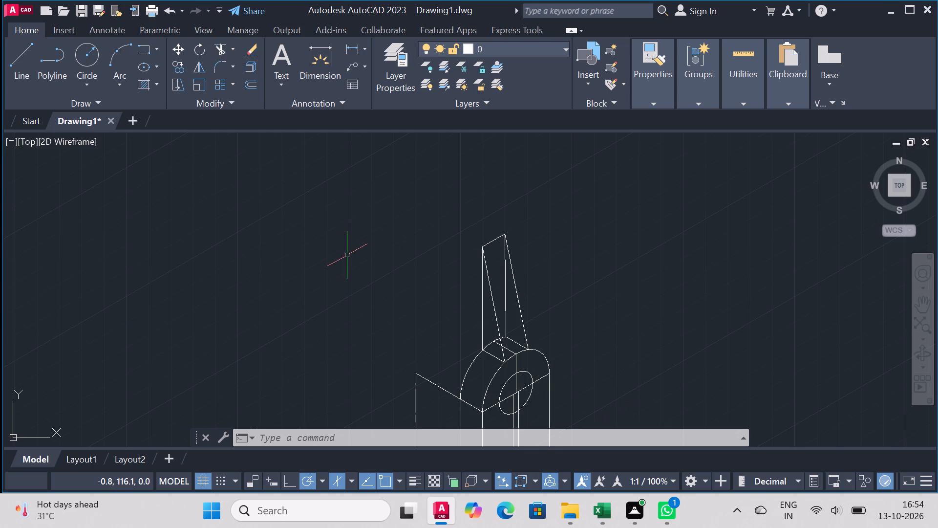
Trim away the middle 10-unit cross line and the rear arc between the two outer cross lines.
{"action": "left_click", "coordinate": [223, 50]}
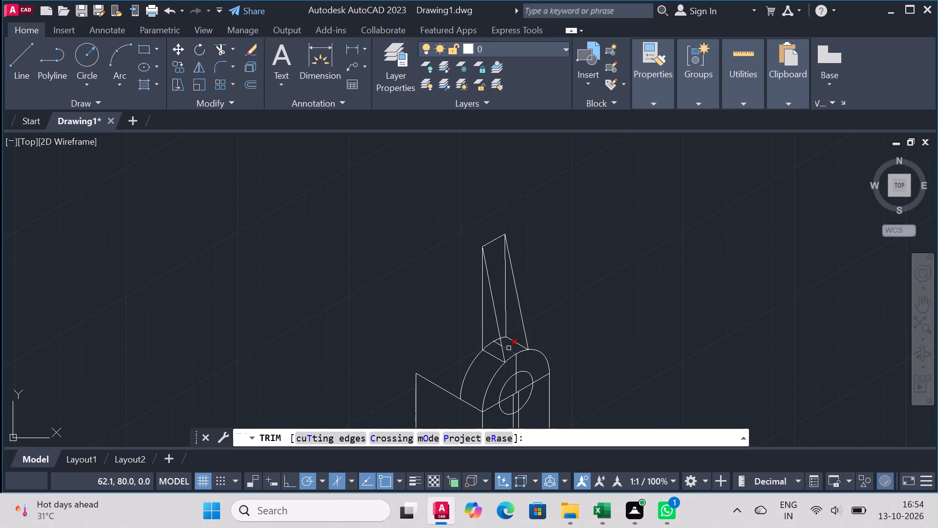
{"action": "left_click", "coordinate": [509, 348]}
{"action": "left_click", "coordinate": [498, 344]}
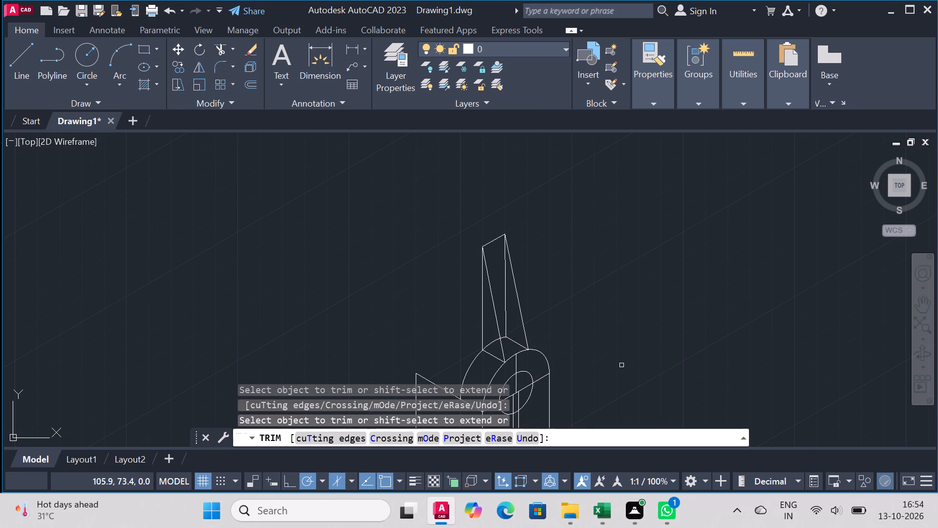
{"action": "scroll", "coordinate": [638, 309], "scroll_direction": "down", "scroll_amount": 1}
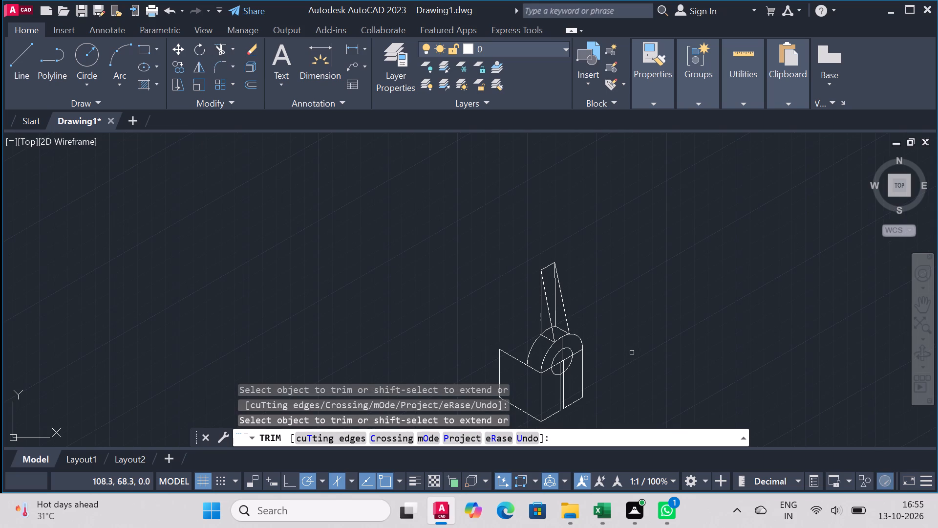
{"action": "scroll", "coordinate": [515, 326], "scroll_direction": "up", "scroll_amount": 2}
{"action": "scroll", "coordinate": [515, 326], "scroll_direction": "down", "scroll_amount": 5}
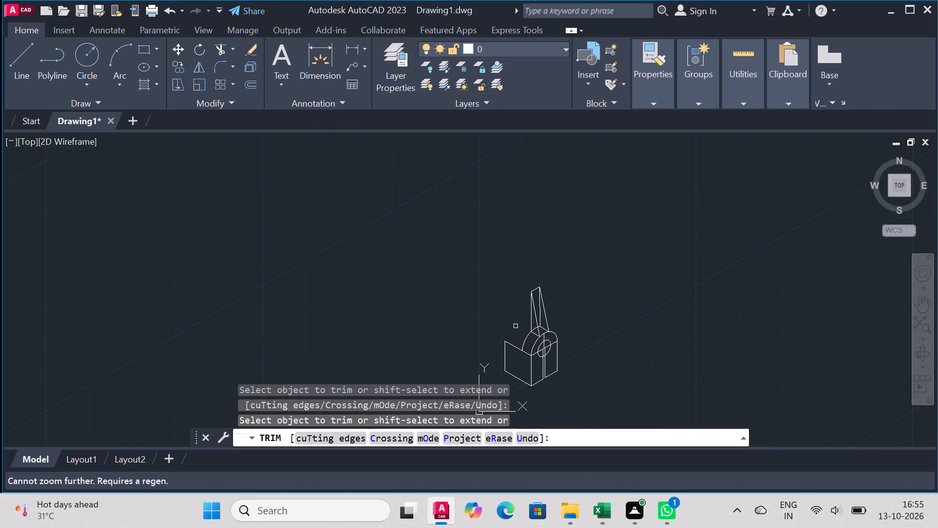
{"action": "scroll", "coordinate": [557, 314], "scroll_direction": "up", "scroll_amount": 4}
{"action": "scroll", "coordinate": [501, 315], "scroll_direction": "down", "scroll_amount": 4}
{"action": "scroll", "coordinate": [490, 339], "scroll_direction": "up", "scroll_amount": 2}
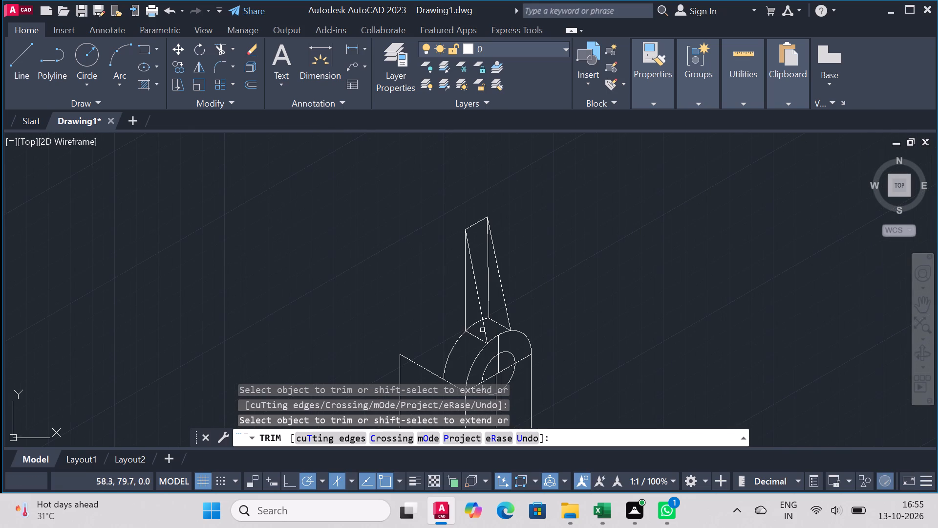
{"action": "left_click", "coordinate": [478, 323]}
{"action": "scroll", "coordinate": [493, 313], "scroll_direction": "up", "scroll_amount": 4}
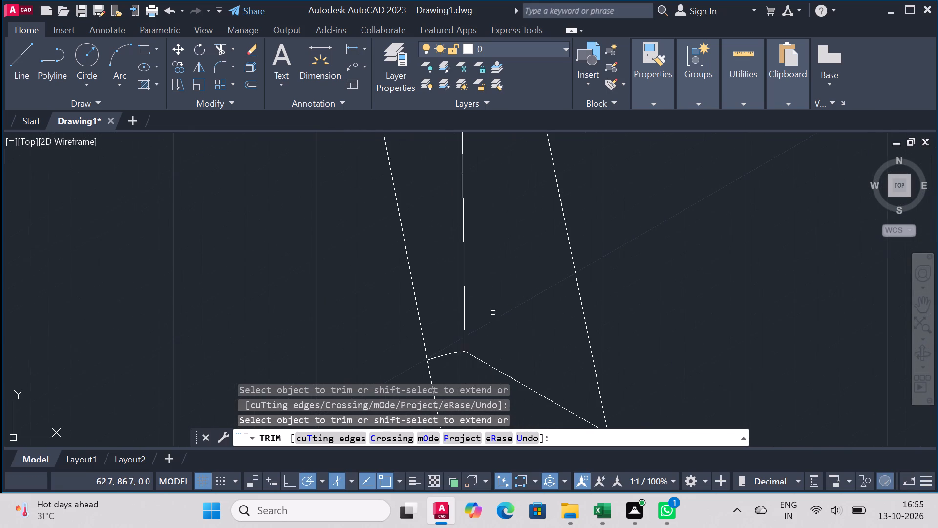
{"action": "left_click", "coordinate": [448, 356]}
{"action": "scroll", "coordinate": [488, 326], "scroll_direction": "down", "scroll_amount": 4}
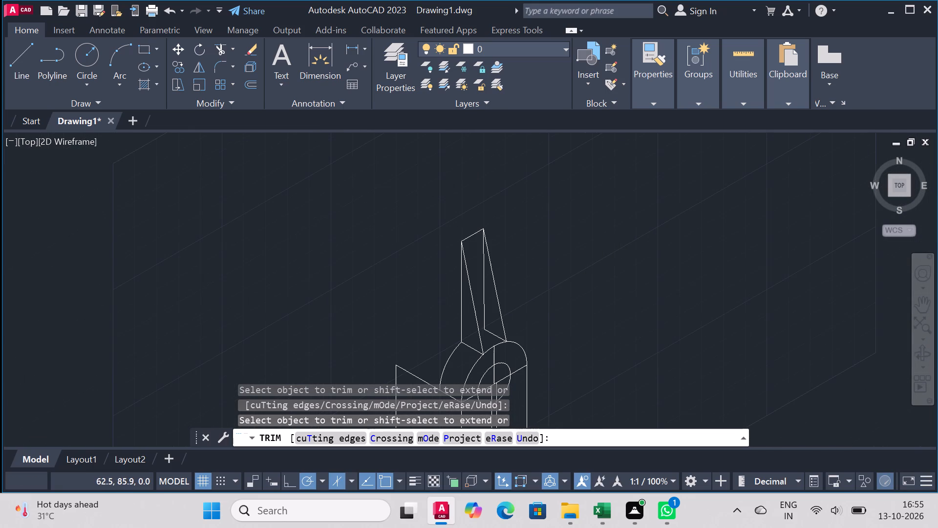
Trim away the upright's hidden rear edge and the upper 10-unit cross line.
{"action": "left_click", "coordinate": [483, 295]}
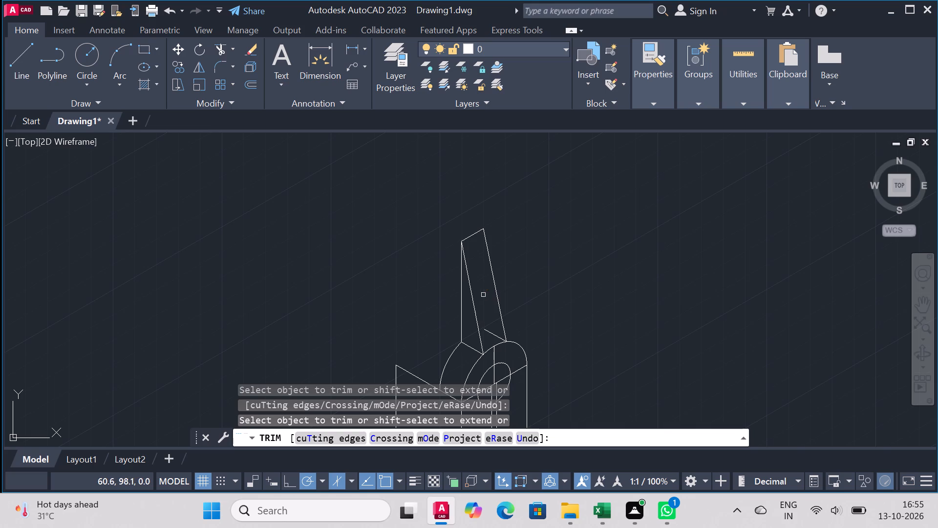
{"action": "left_click", "coordinate": [490, 333]}
{"action": "scroll", "coordinate": [593, 299], "scroll_direction": "down", "scroll_amount": 2}
{"action": "scroll", "coordinate": [488, 283], "scroll_direction": "up", "scroll_amount": 1}
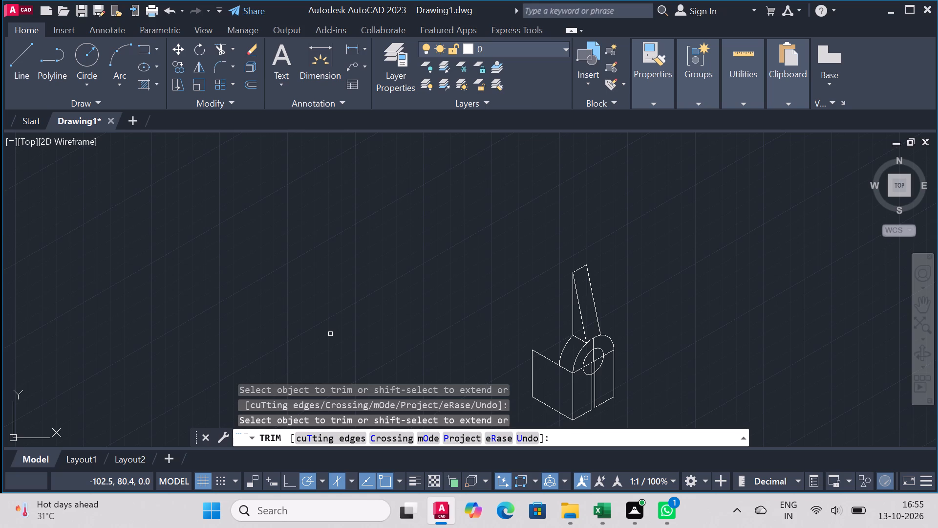
Draw a line from the vertical centre line's top endpoint 10 units along 150°, continuing straight up to the upright's top edge midpoint.
{"action": "left_click", "coordinate": [29, 60]}
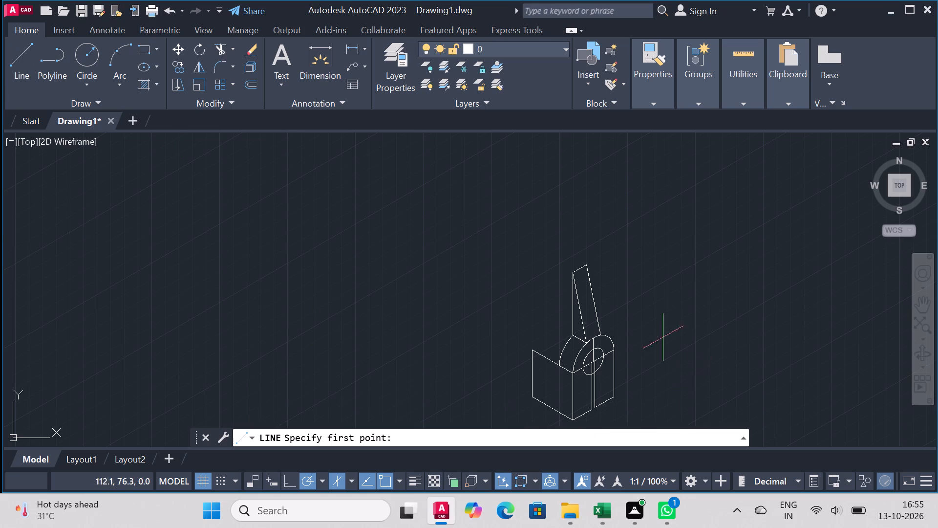
{"action": "scroll", "coordinate": [640, 322], "scroll_direction": "up", "scroll_amount": 2}
{"action": "left_click", "coordinate": [515, 361]}
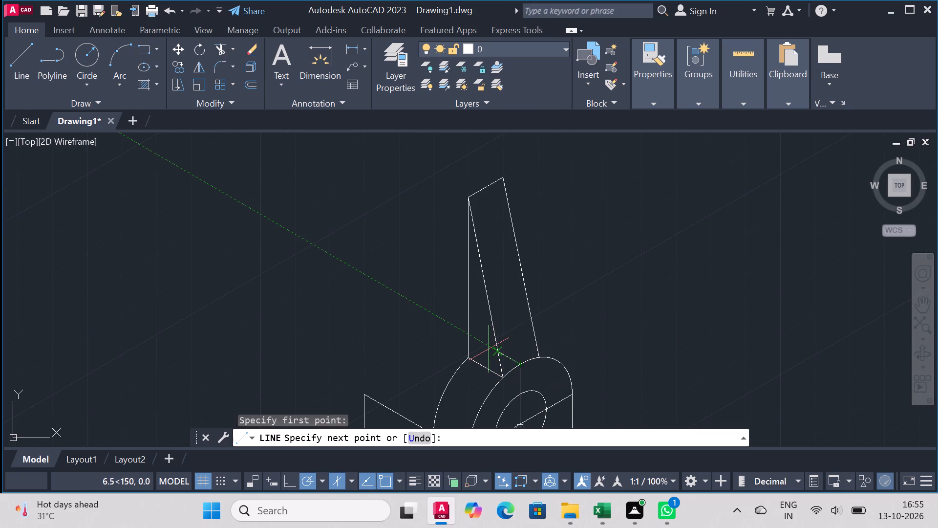
{"action": "type", "text": "10"}
{"action": "key", "text": "Return"}
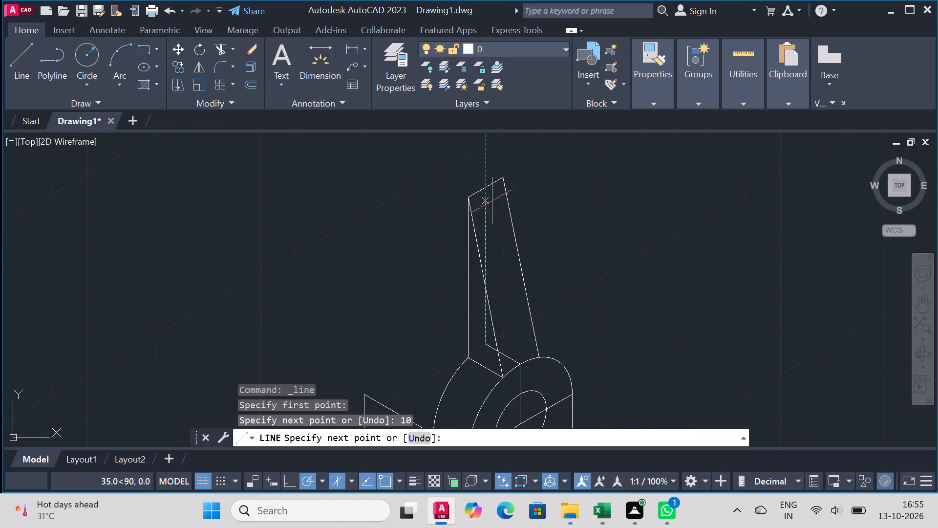
{"action": "left_click", "coordinate": [484, 192]}
{"action": "right_click", "coordinate": [484, 192]}
{"action": "left_click", "coordinate": [533, 199]}
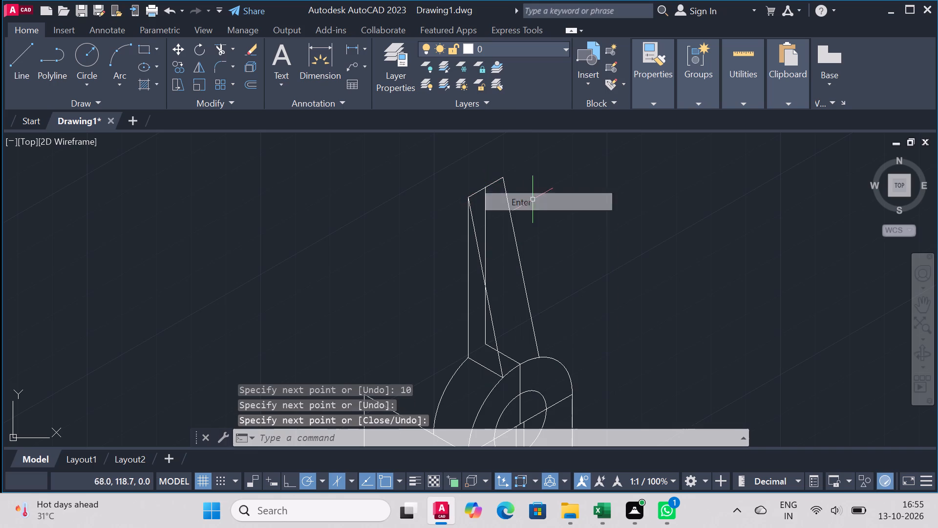
Draw a 30-unit line along 210° from the midpoint of the upright's slanted top edge.
{"action": "left_click", "coordinate": [7, 55]}
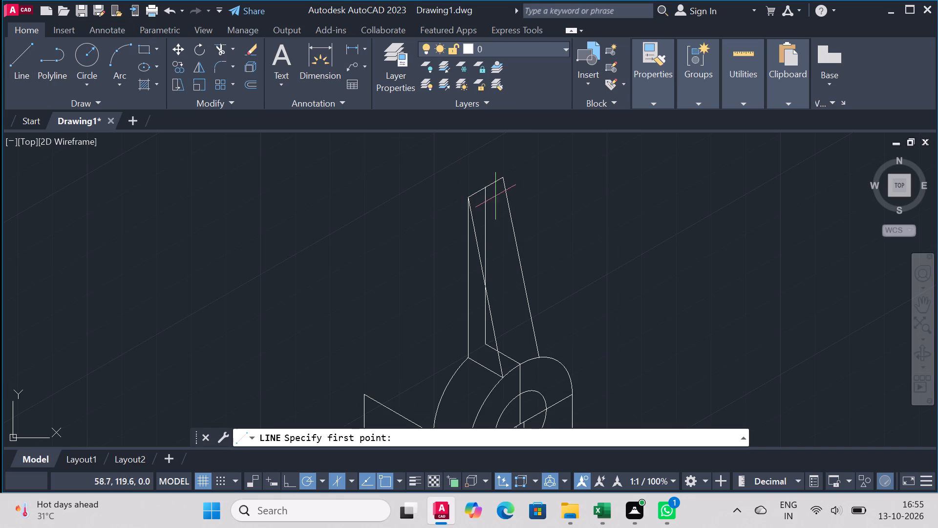
{"action": "left_click", "coordinate": [483, 186]}
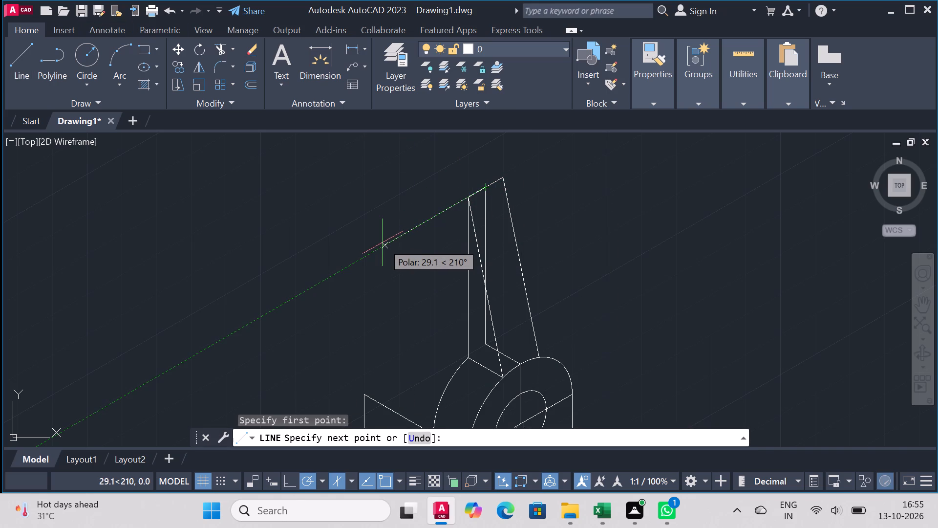
{"action": "type", "text": "30"}
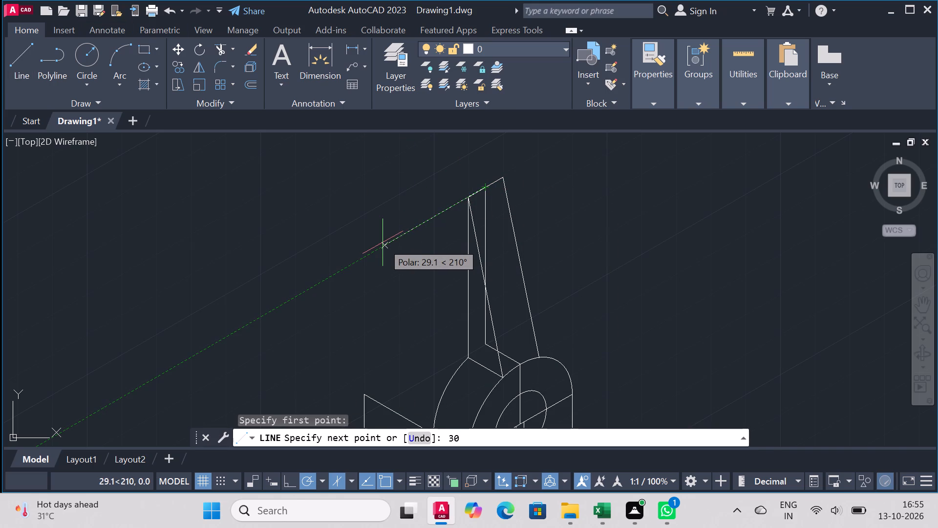
{"action": "key", "text": "Return"}
{"action": "right_click", "coordinate": [383, 242]}
{"action": "left_click", "coordinate": [449, 250]}
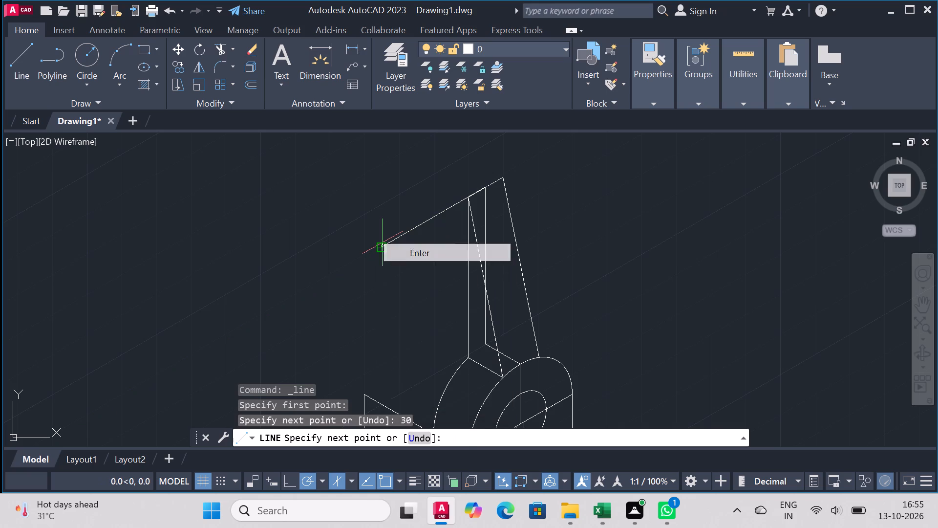
Draw a line from the top edge's midpoint 30 units along 30°, continuing 25 units straight up at 90°.
{"action": "left_click", "coordinate": [25, 57]}
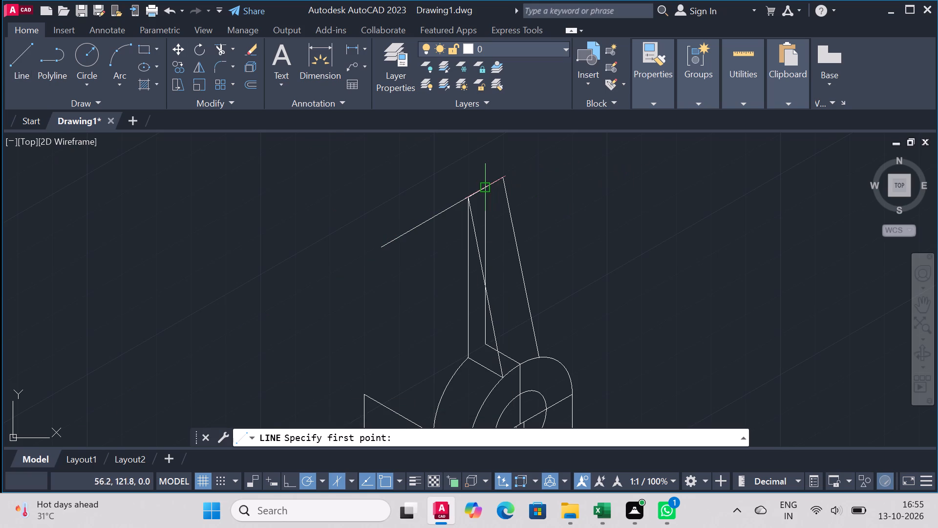
{"action": "left_click", "coordinate": [487, 189]}
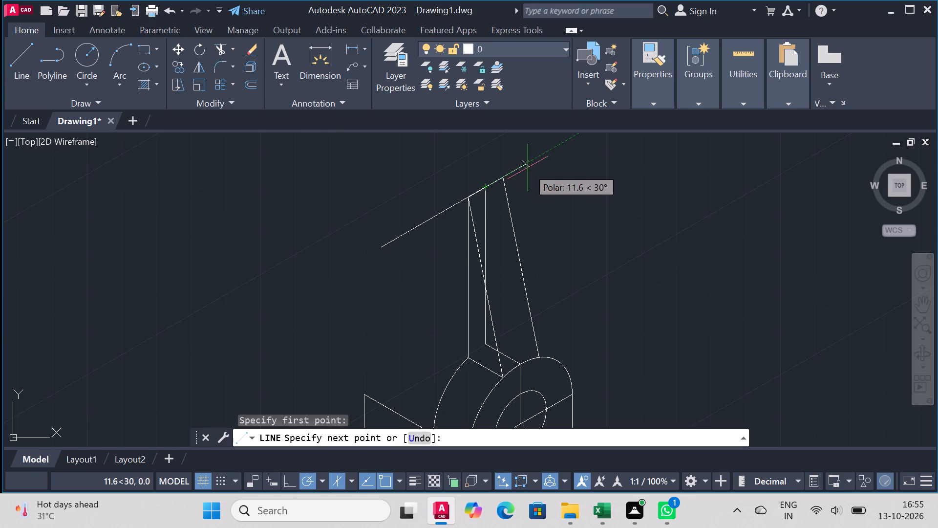
{"action": "type", "text": "30"}
{"action": "key", "text": "Return"}
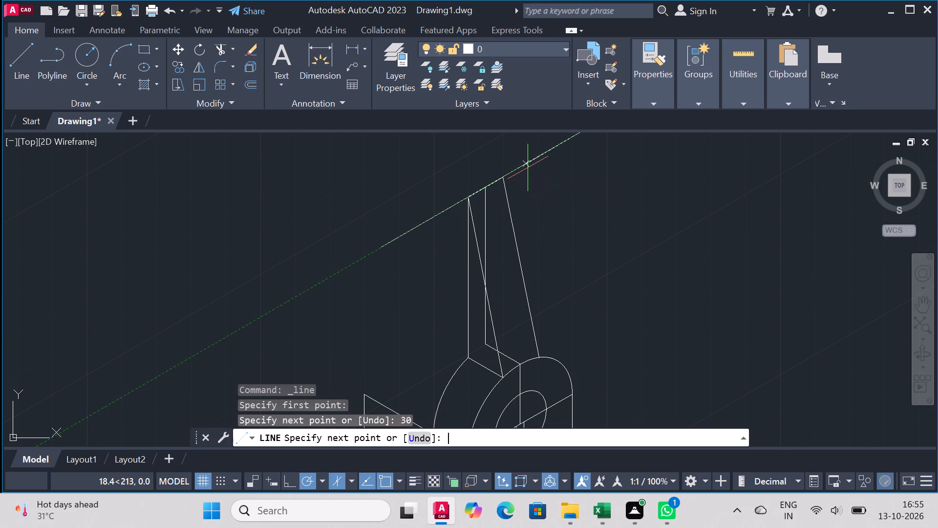
{"action": "scroll", "coordinate": [574, 188], "scroll_direction": "down", "scroll_amount": 4}
{"action": "scroll", "coordinate": [571, 157], "scroll_direction": "up", "scroll_amount": 4}
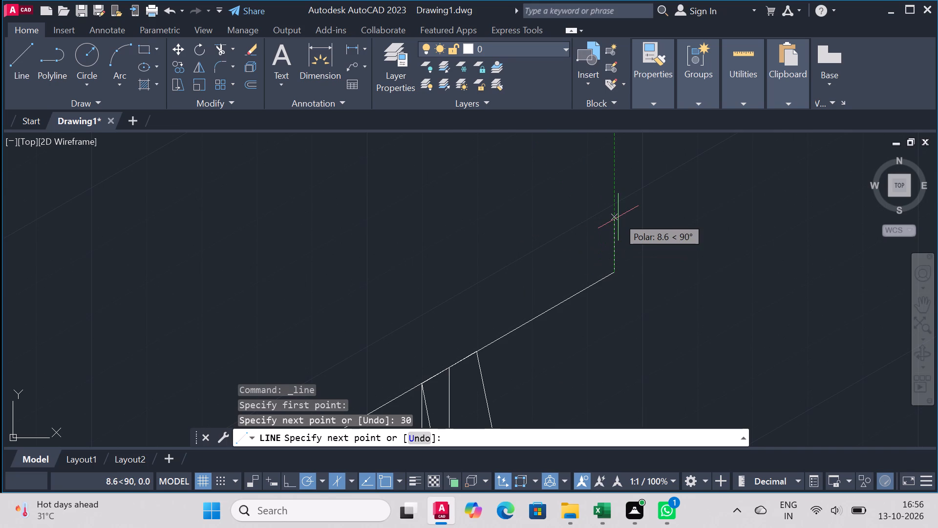
{"action": "type", "text": "25"}
{"action": "key", "text": "Return"}
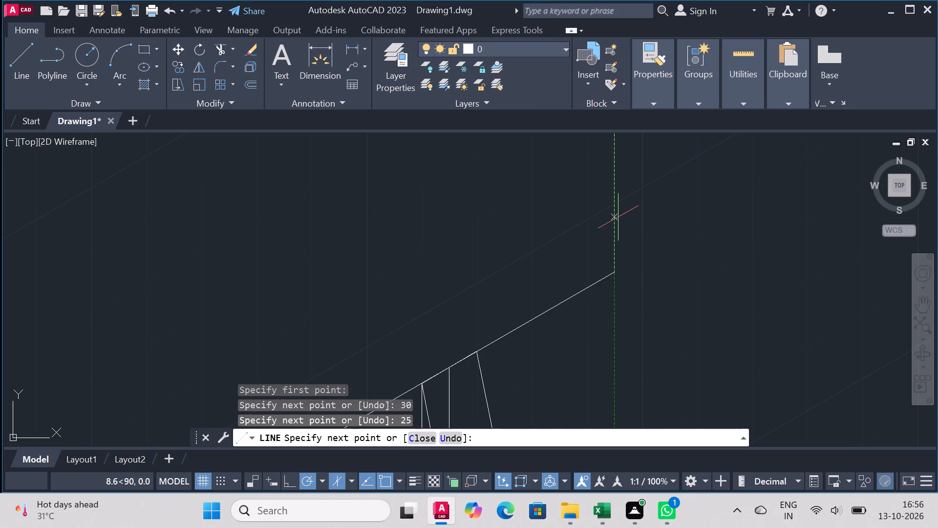
{"action": "scroll", "coordinate": [715, 199], "scroll_direction": "down", "scroll_amount": 2}
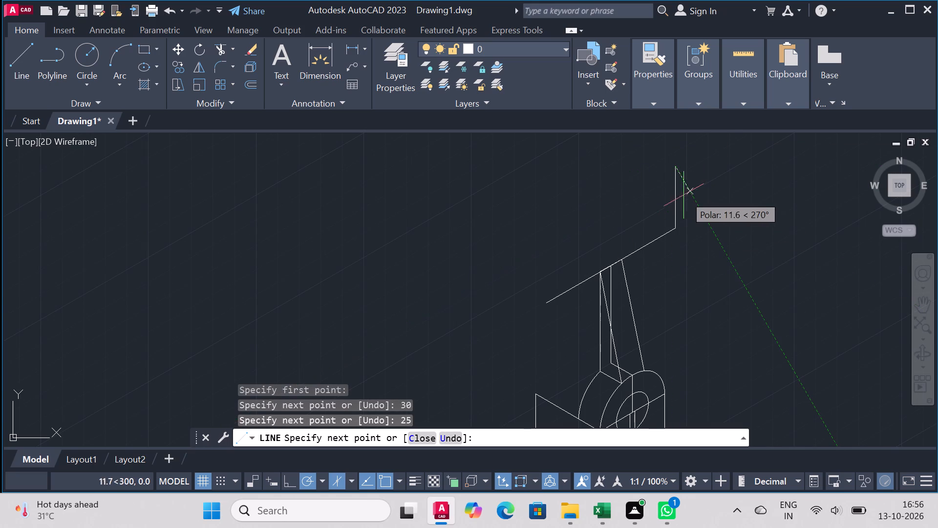
{"action": "right_click", "coordinate": [698, 191]}
{"action": "left_click", "coordinate": [722, 197]}
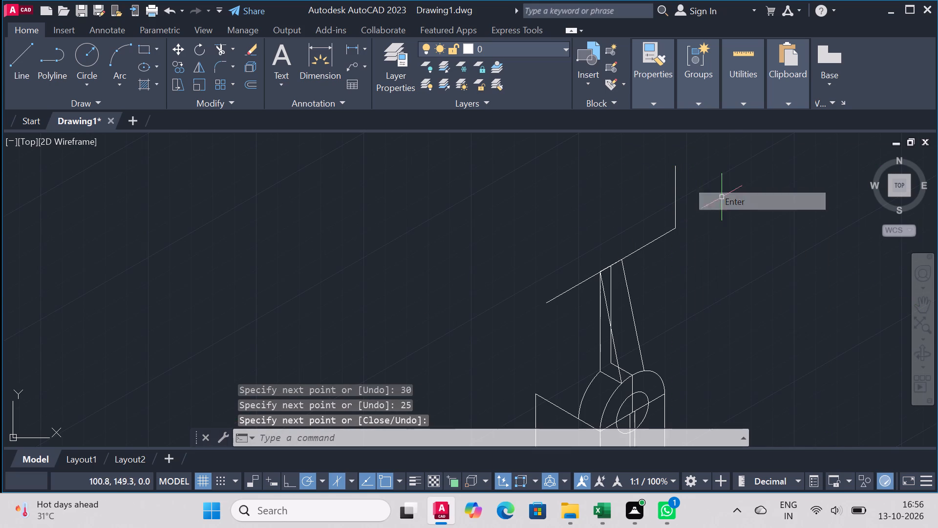
Draw a line from the lower end of the 30-unit slanted line 25 units straight up at 90°, continuing 10 units along 150°.
{"action": "left_click", "coordinate": [6, 56]}
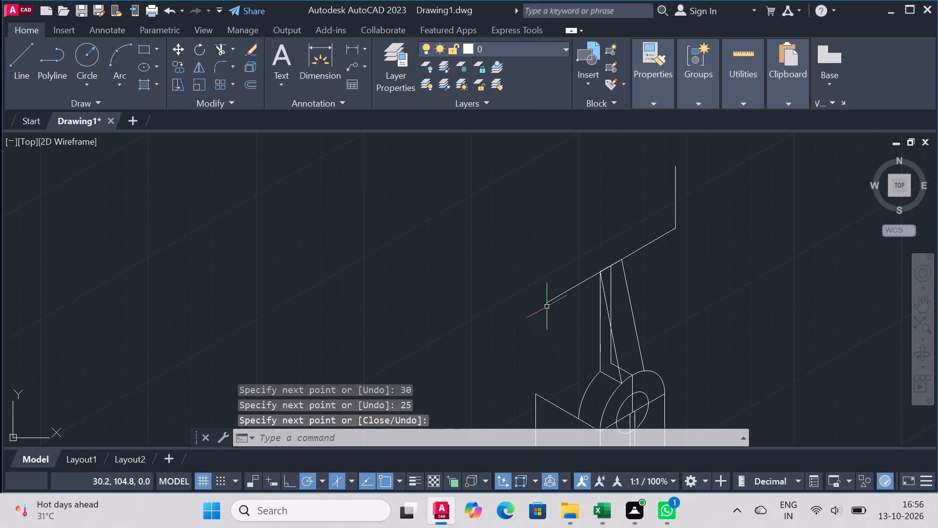
{"action": "left_click", "coordinate": [26, 41]}
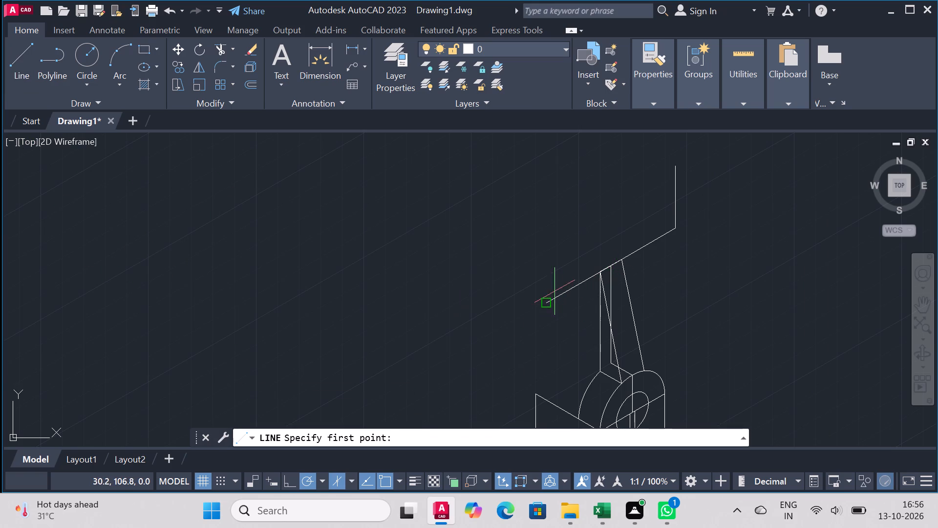
{"action": "left_click", "coordinate": [542, 306]}
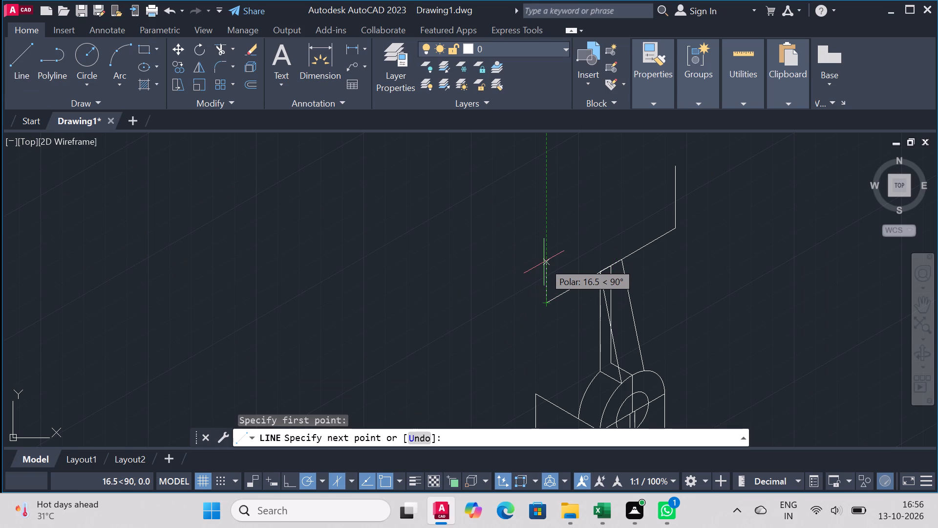
{"action": "type", "text": "25"}
{"action": "key", "text": "Return"}
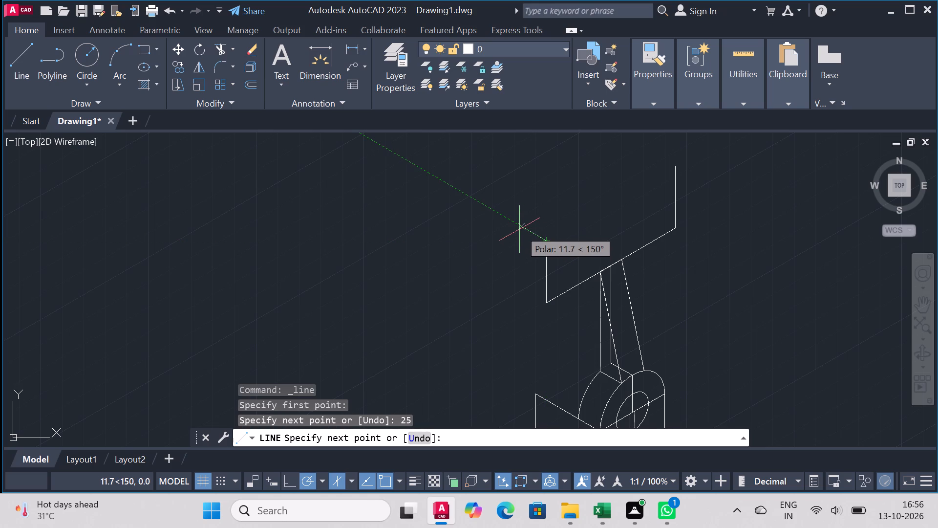
{"action": "type", "text": "10"}
{"action": "key", "text": "Return"}
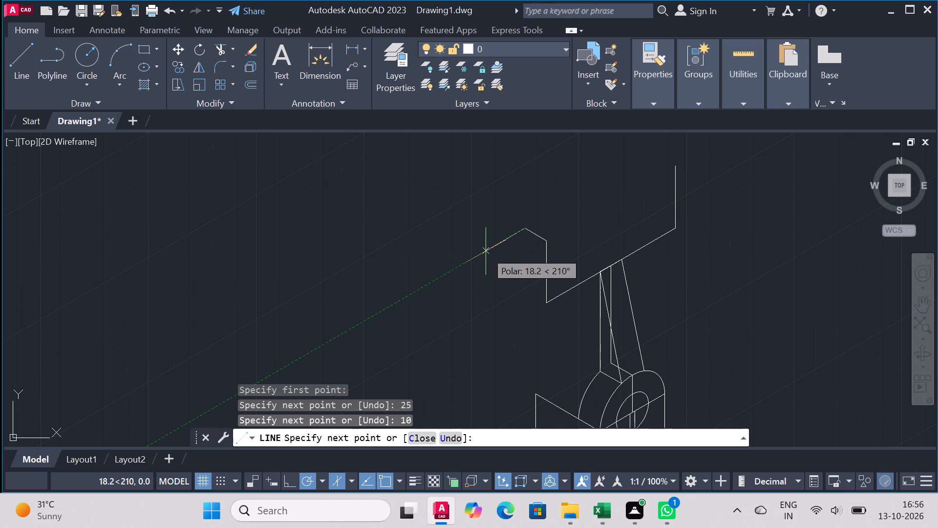
{"action": "key", "text": "Escape"}
Draw a line from the upright's top edge midpoint 60 units along 210°, continuing 25 units up and across to the existing vertical's top end.
{"action": "left_click", "coordinate": [33, 49]}
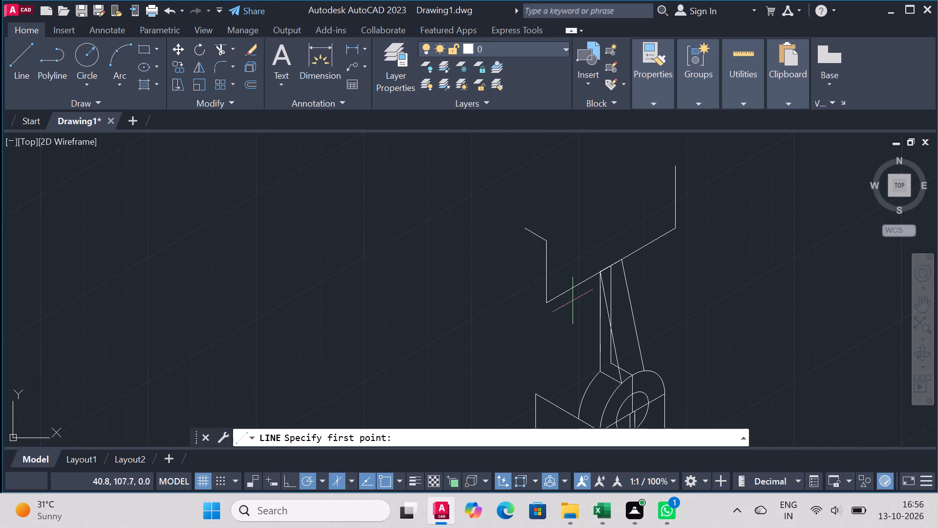
{"action": "left_click", "coordinate": [606, 263]}
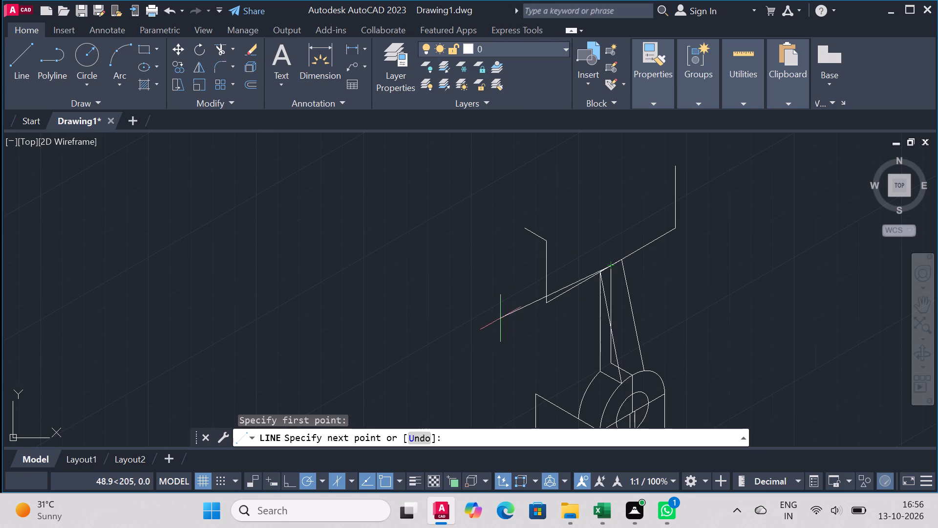
{"action": "type", "text": "60"}
{"action": "key", "text": "Return"}
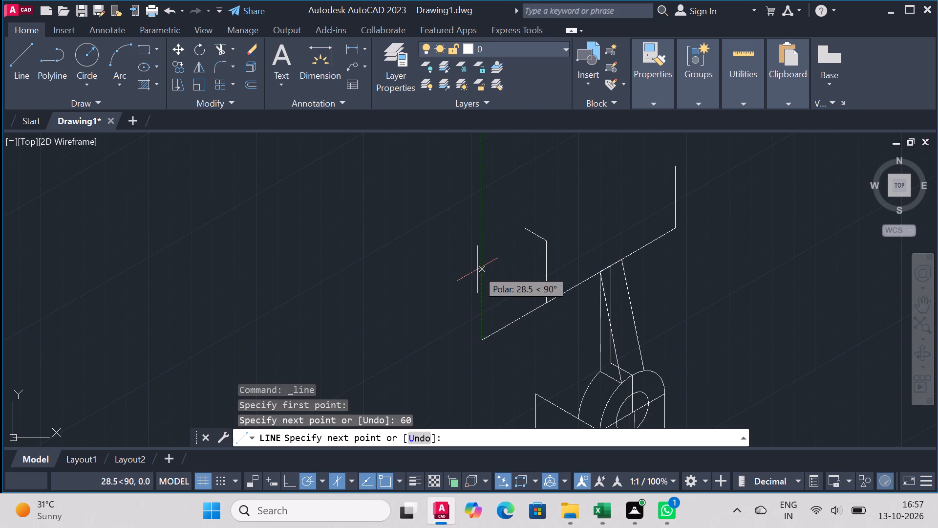
{"action": "type", "text": "25"}
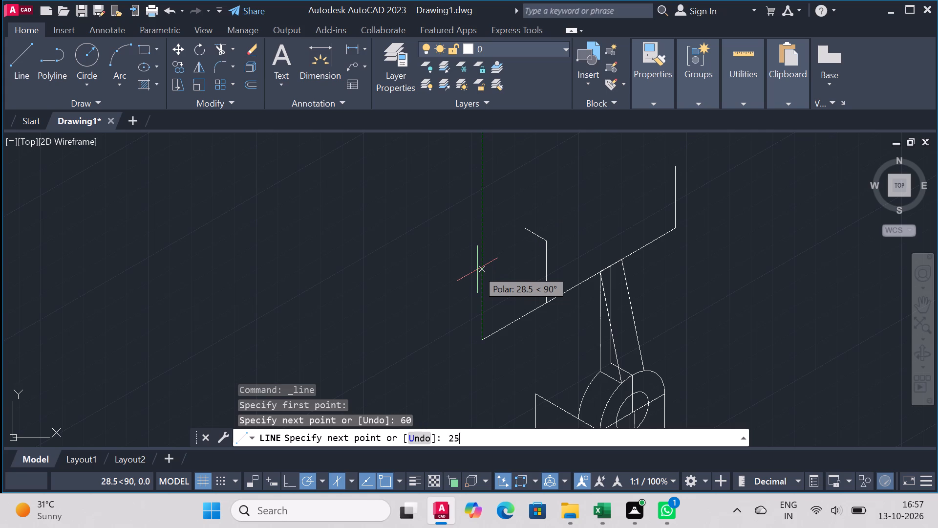
{"action": "key", "text": "Return"}
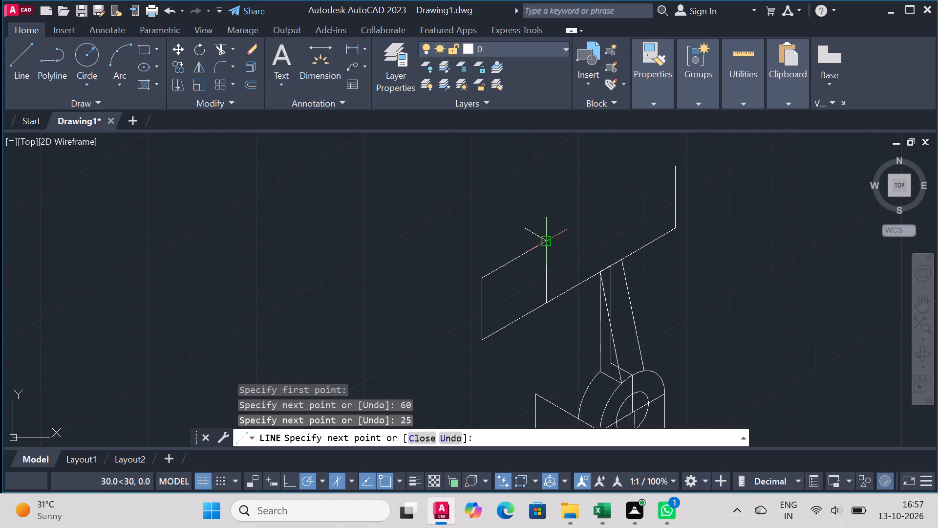
{"action": "left_click", "coordinate": [547, 244]}
{"action": "right_click", "coordinate": [547, 244]}
{"action": "left_click", "coordinate": [592, 250]}
Draw a line from the front face's outer top corner 10 units along 150°, continuing to the free end of the existing 10-unit line.
{"action": "left_click", "coordinate": [13, 41]}
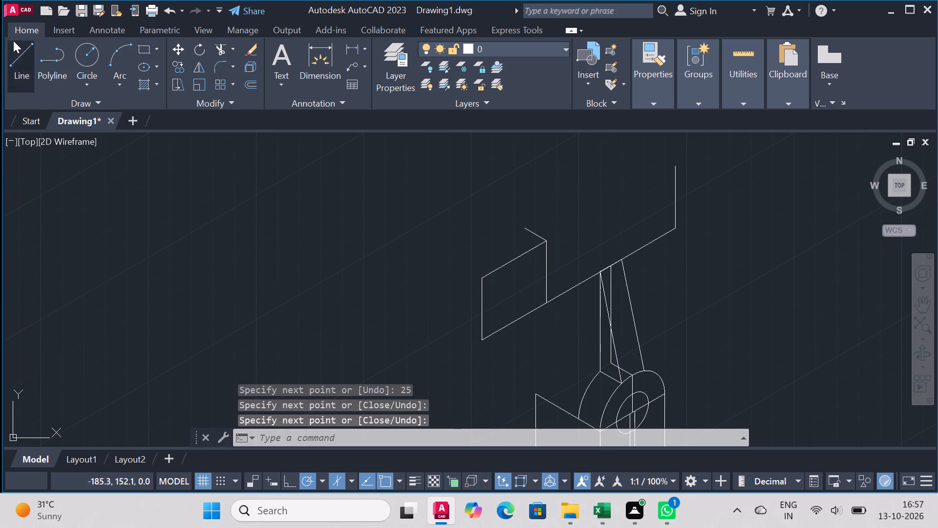
{"action": "left_click", "coordinate": [478, 281]}
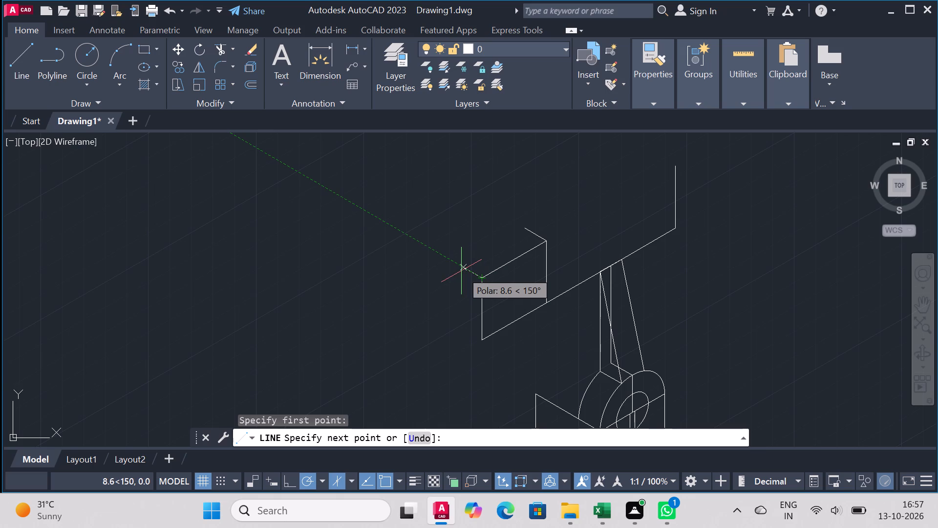
{"action": "type", "text": "10"}
{"action": "key", "text": "Return"}
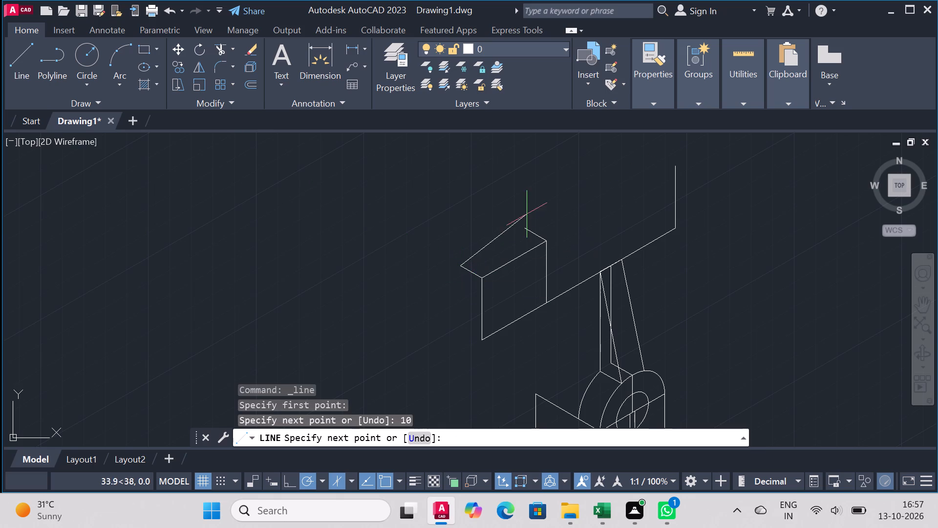
{"action": "left_click", "coordinate": [527, 226]}
{"action": "right_click", "coordinate": [527, 226]}
{"action": "left_click", "coordinate": [560, 231]}
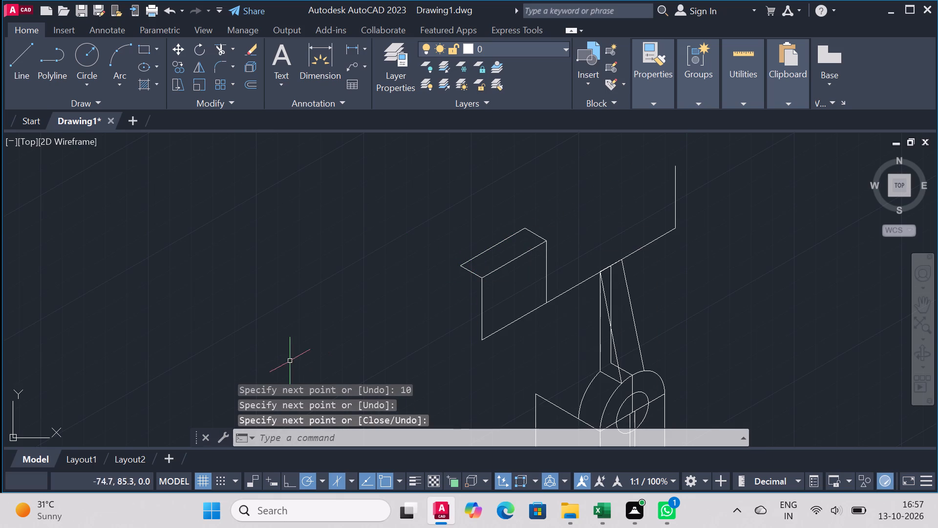
Draw a line from the block's outer rear top corner 25 units down at 270°, continuing to the front face's outer bottom corner.
{"action": "left_click", "coordinate": [21, 63]}
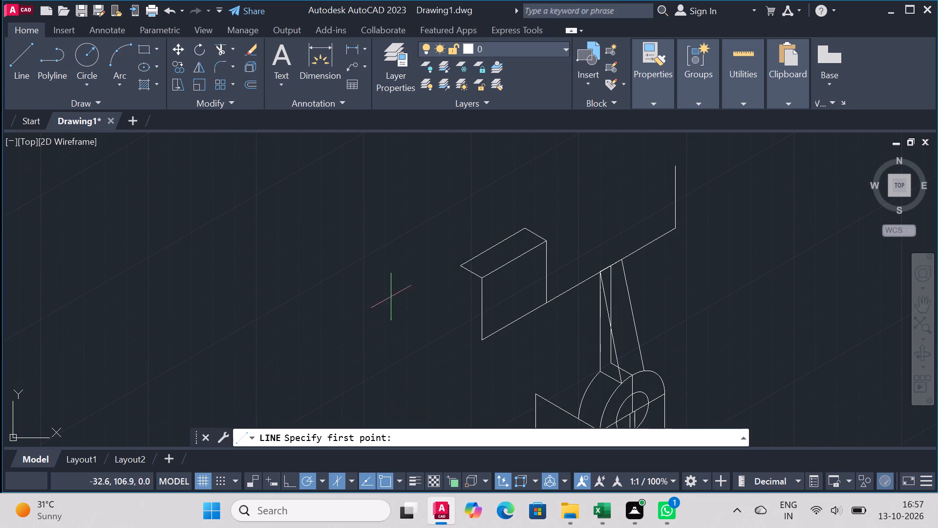
{"action": "left_click", "coordinate": [461, 267]}
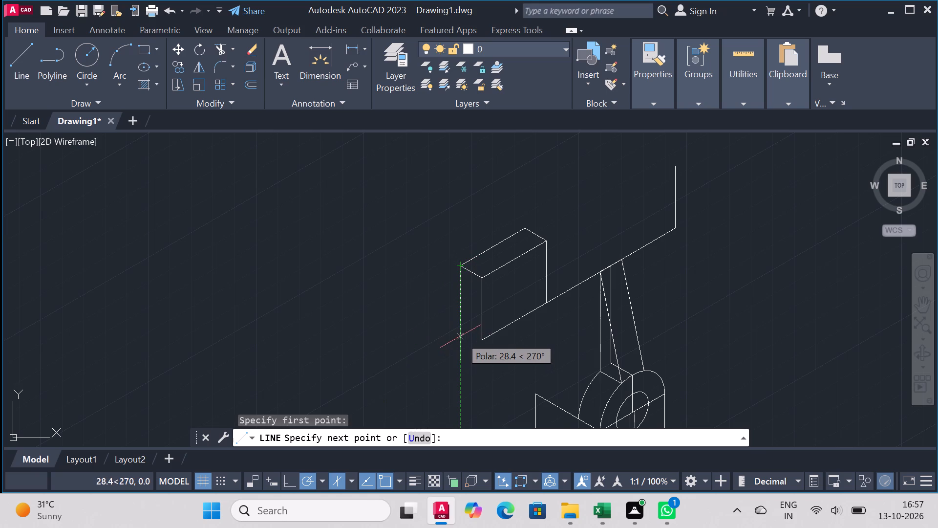
{"action": "type", "text": "25"}
{"action": "key", "text": "Return"}
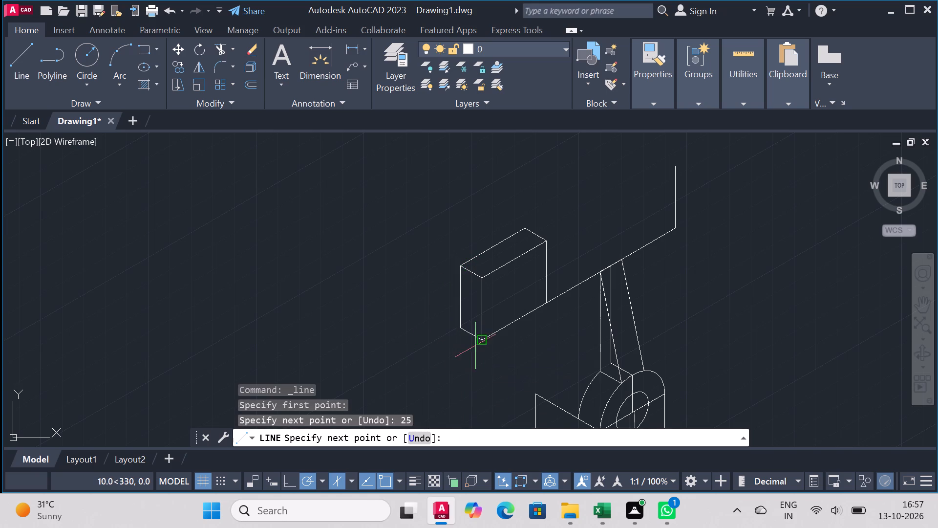
{"action": "left_click", "coordinate": [481, 339]}
{"action": "right_click", "coordinate": [481, 339]}
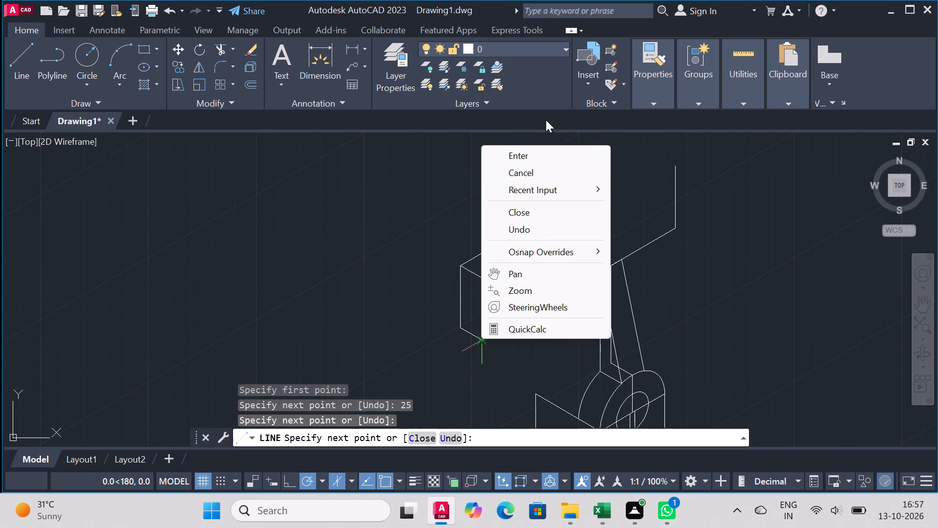
{"action": "left_click", "coordinate": [534, 150]}
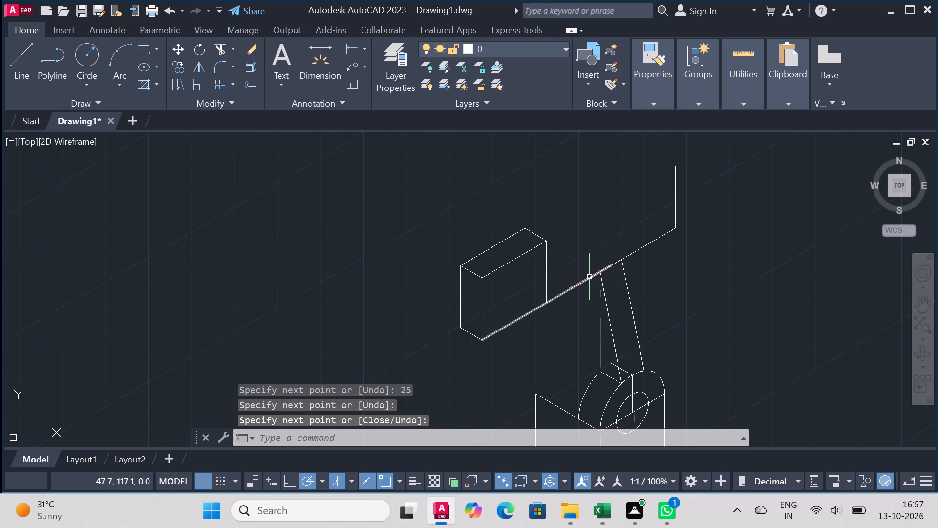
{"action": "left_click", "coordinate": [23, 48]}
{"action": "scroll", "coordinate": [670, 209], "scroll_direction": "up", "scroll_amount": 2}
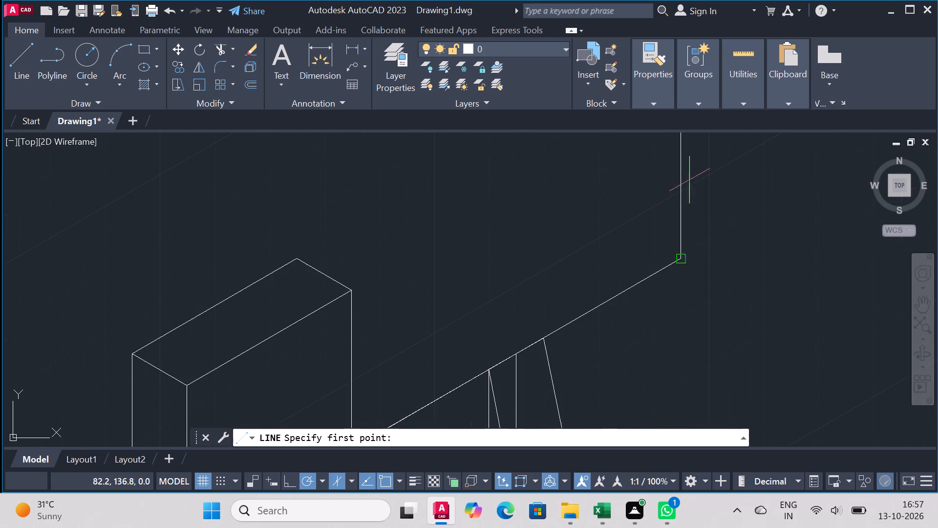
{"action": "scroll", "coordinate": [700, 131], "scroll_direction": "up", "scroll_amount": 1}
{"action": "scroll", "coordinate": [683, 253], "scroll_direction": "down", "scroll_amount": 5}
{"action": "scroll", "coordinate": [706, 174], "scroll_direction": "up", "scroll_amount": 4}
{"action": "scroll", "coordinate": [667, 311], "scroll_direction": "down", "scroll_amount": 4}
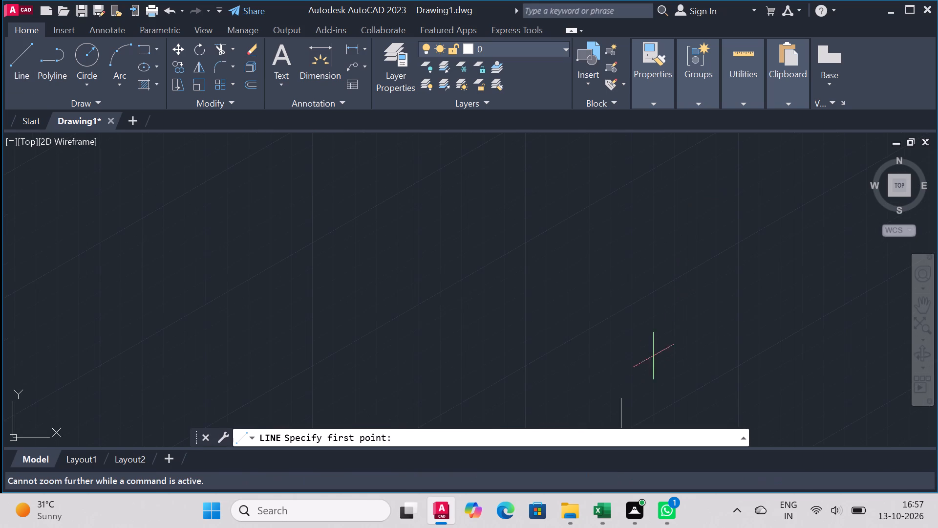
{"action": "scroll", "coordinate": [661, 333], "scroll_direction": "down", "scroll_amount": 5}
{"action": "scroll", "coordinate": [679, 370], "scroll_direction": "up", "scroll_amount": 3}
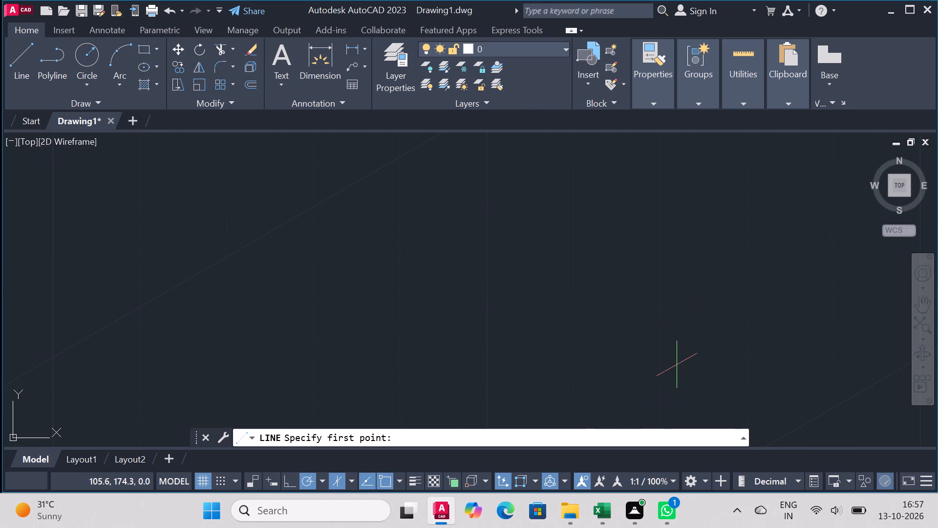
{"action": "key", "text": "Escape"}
Start a new line for the remaining edges of the upper block.
{"action": "key", "text": "z"}
{"action": "key", "text": "Return"}
{"action": "key", "text": "a"}
{"action": "key", "text": "Return"}
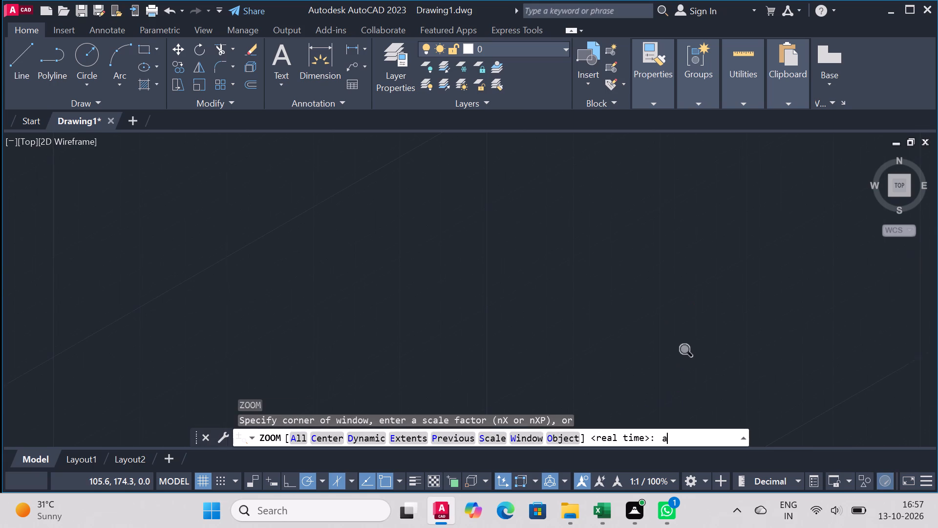
{"action": "scroll", "coordinate": [576, 211], "scroll_direction": "down", "scroll_amount": 3}
{"action": "scroll", "coordinate": [587, 157], "scroll_direction": "up", "scroll_amount": 2}
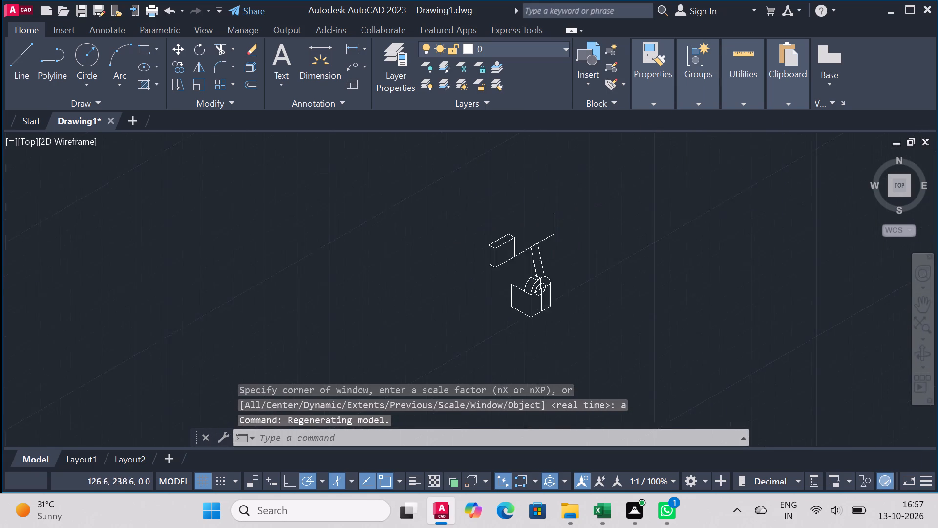
{"action": "left_click", "coordinate": [28, 50]}
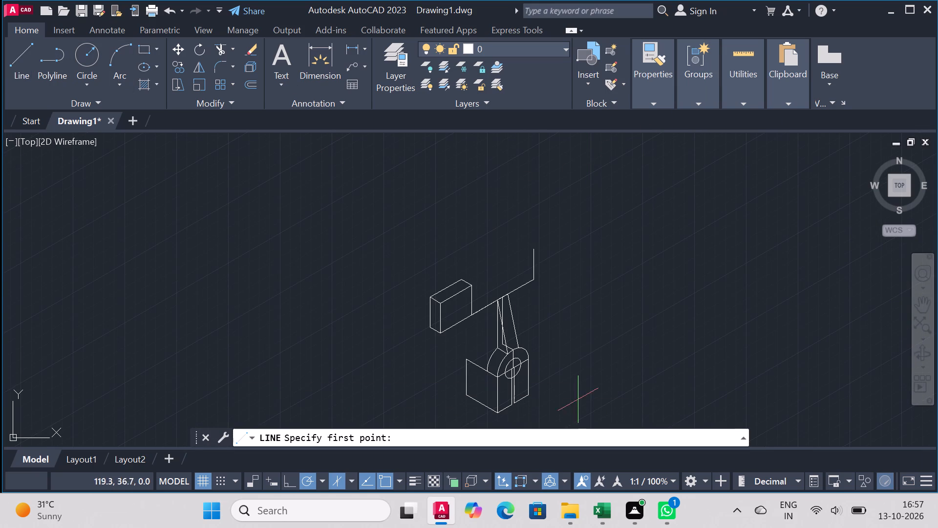
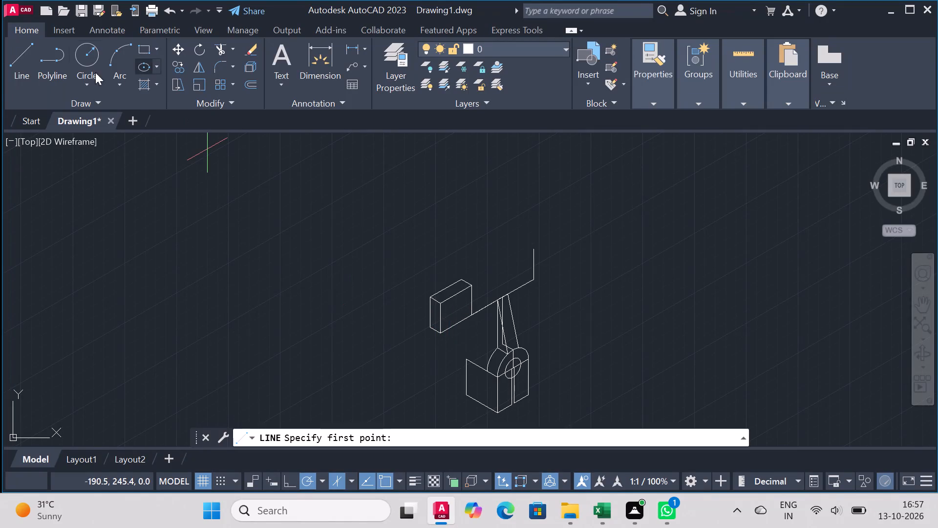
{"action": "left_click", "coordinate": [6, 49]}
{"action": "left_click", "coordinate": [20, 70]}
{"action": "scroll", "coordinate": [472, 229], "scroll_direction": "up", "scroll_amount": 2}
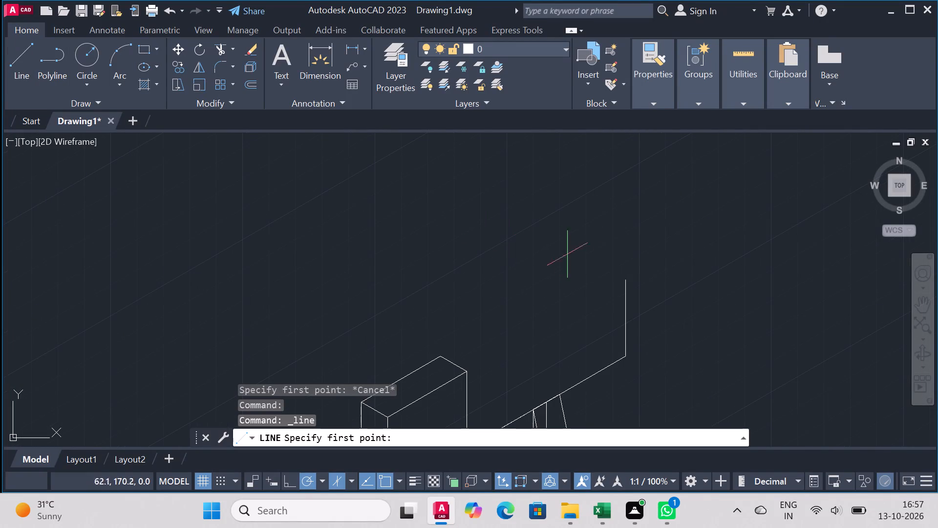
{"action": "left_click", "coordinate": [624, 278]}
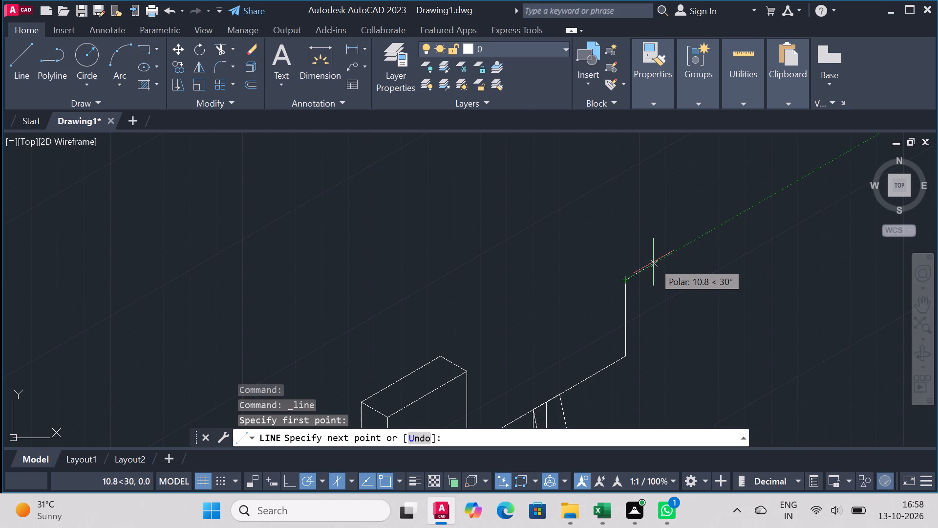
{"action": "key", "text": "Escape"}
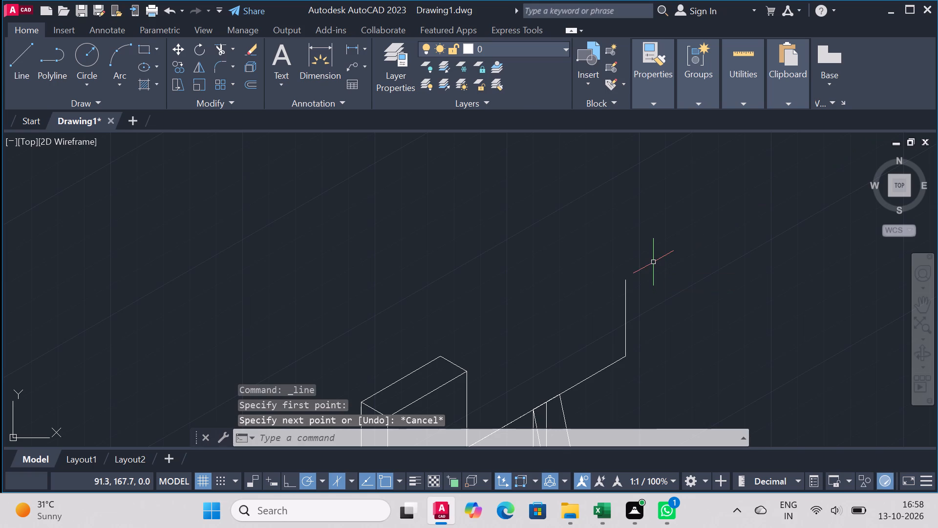
Draw a line from the upright's top edge midpoint 60 units along 30°, continuing 25 units up and across to the existing vertical's top end.
{"action": "left_click", "coordinate": [25, 48]}
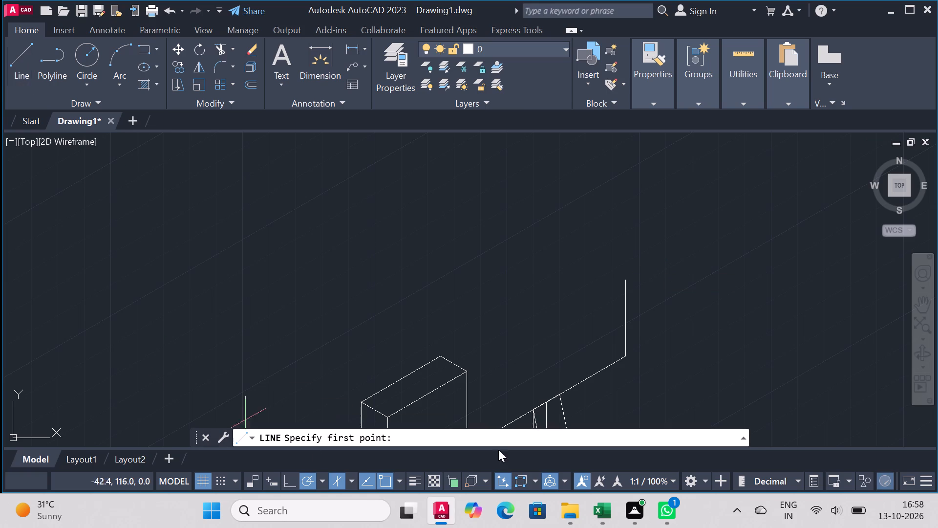
{"action": "scroll", "coordinate": [544, 336], "scroll_direction": "down", "scroll_amount": 2}
{"action": "scroll", "coordinate": [553, 360], "scroll_direction": "up", "scroll_amount": 2}
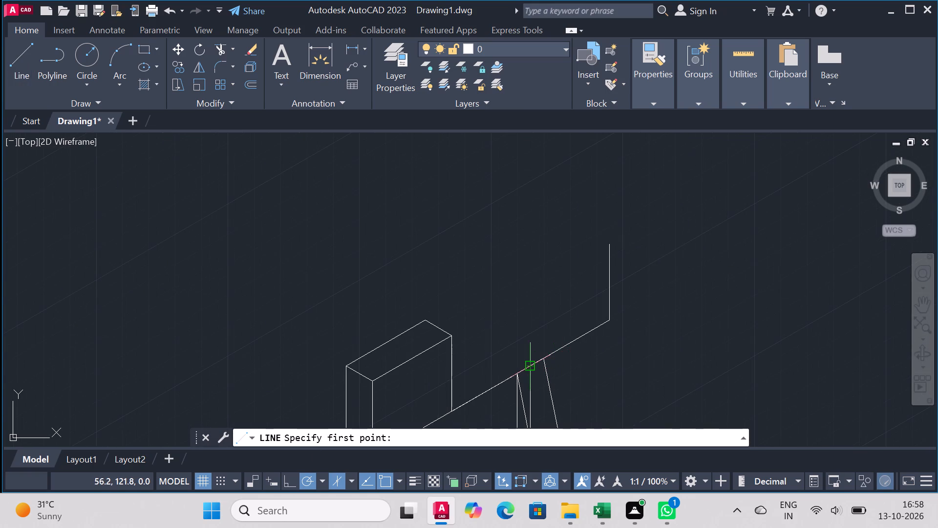
{"action": "left_click", "coordinate": [533, 367]}
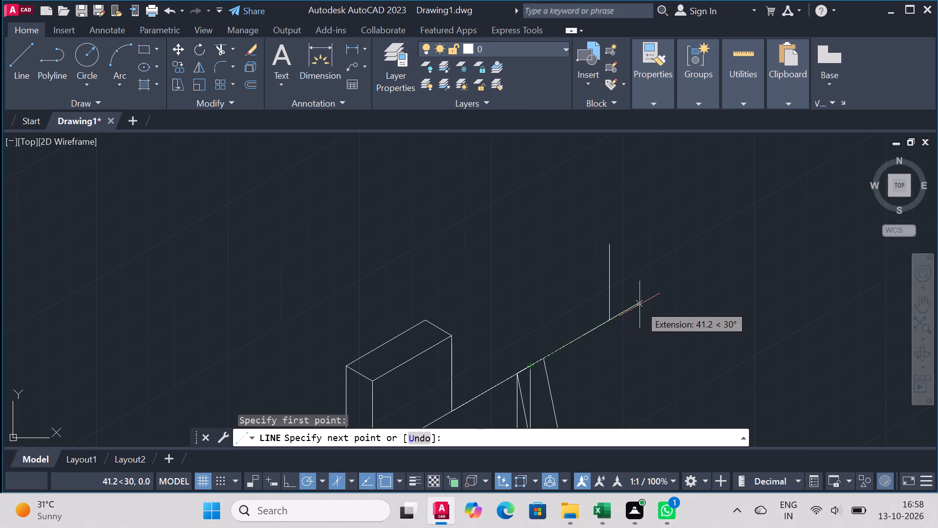
{"action": "type", "text": "60"}
{"action": "key", "text": "Return"}
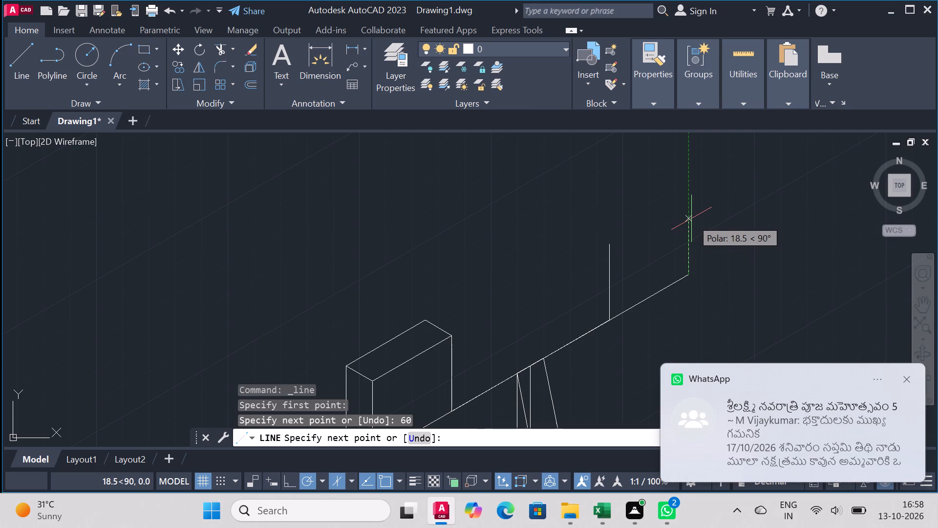
{"action": "type", "text": "25"}
{"action": "key", "text": "Return"}
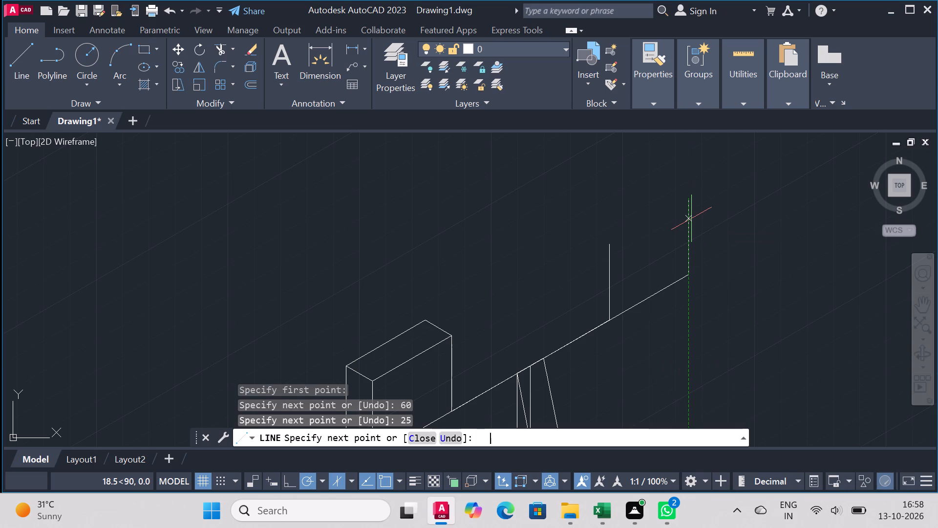
{"action": "left_click", "coordinate": [609, 245]}
{"action": "right_click", "coordinate": [609, 245]}
{"action": "left_click", "coordinate": [661, 248]}
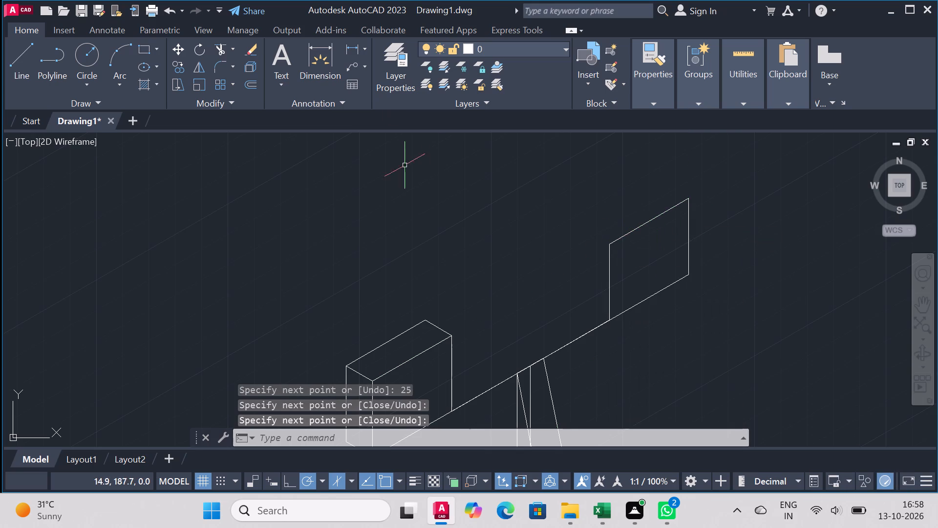
Draw a 10-unit line along 150° from the outer top corner of the new right-hand end face.
{"action": "left_click", "coordinate": [17, 44]}
{"action": "left_click", "coordinate": [686, 198]}
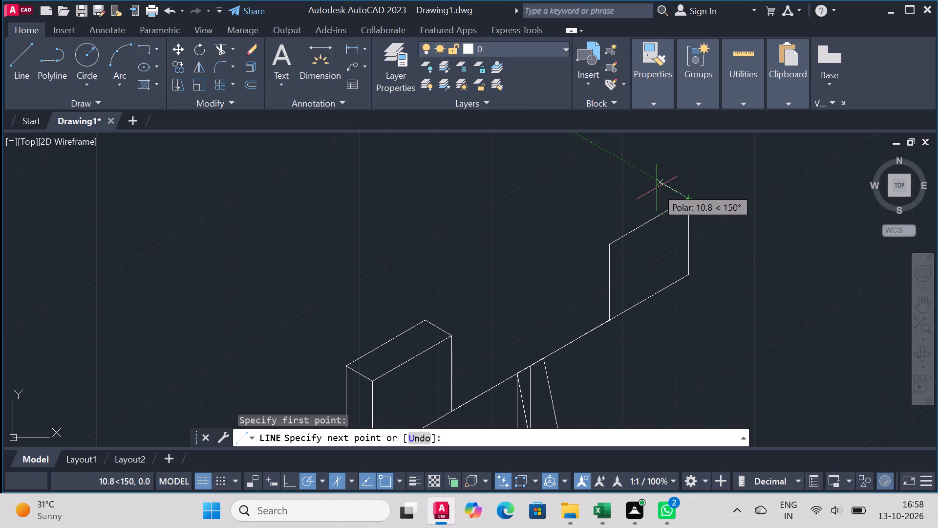
{"action": "type", "text": "10"}
{"action": "key", "text": "Return"}
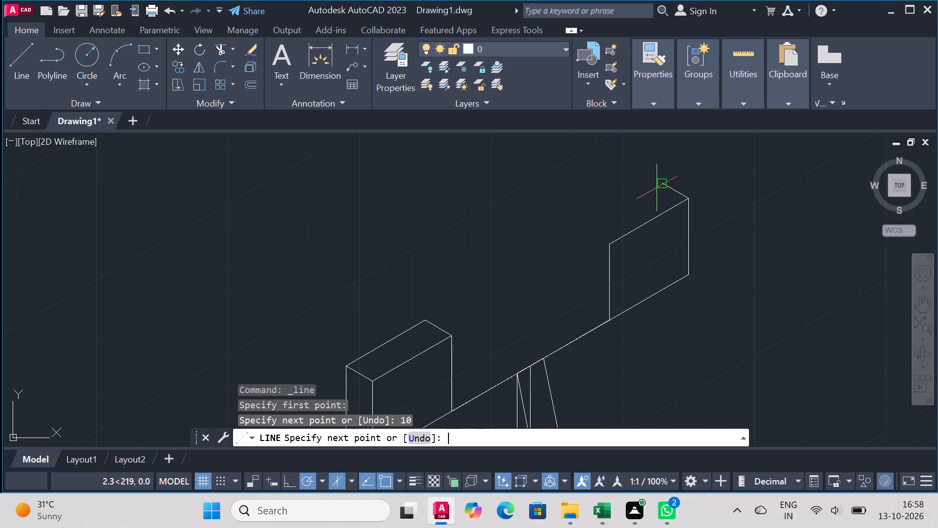
{"action": "right_click", "coordinate": [631, 208]}
{"action": "left_click", "coordinate": [687, 211]}
Draw a line from the right-hand end face's inner top corner 10 units along 150°, continuing to the free end of the existing 10-unit line.
{"action": "left_click", "coordinate": [14, 50]}
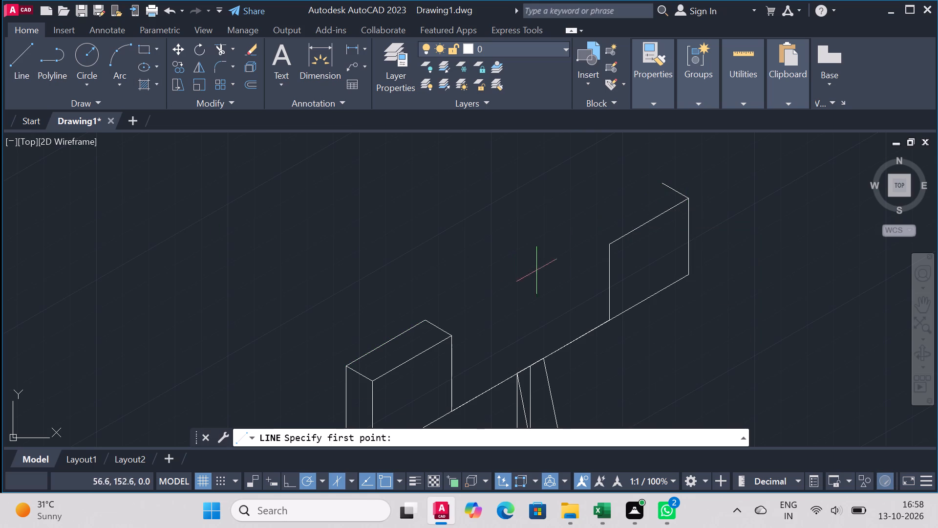
{"action": "left_click", "coordinate": [611, 246]}
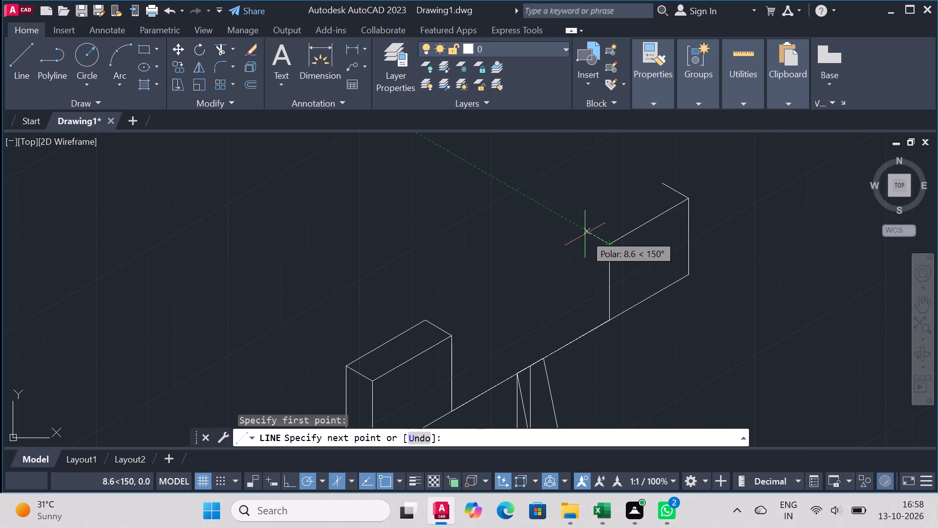
{"action": "type", "text": "10"}
{"action": "key", "text": "Return"}
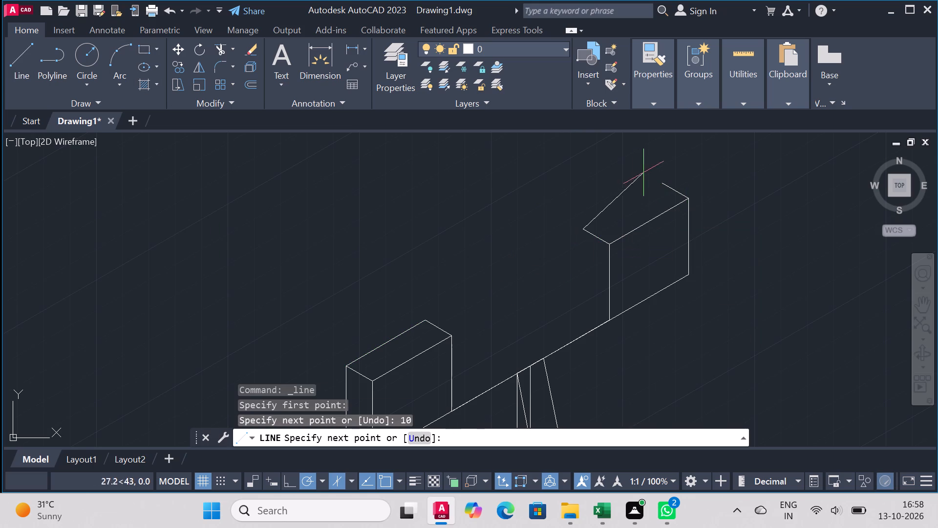
{"action": "left_click", "coordinate": [661, 180]}
{"action": "right_click", "coordinate": [661, 180]}
{"action": "left_click", "coordinate": [698, 186]}
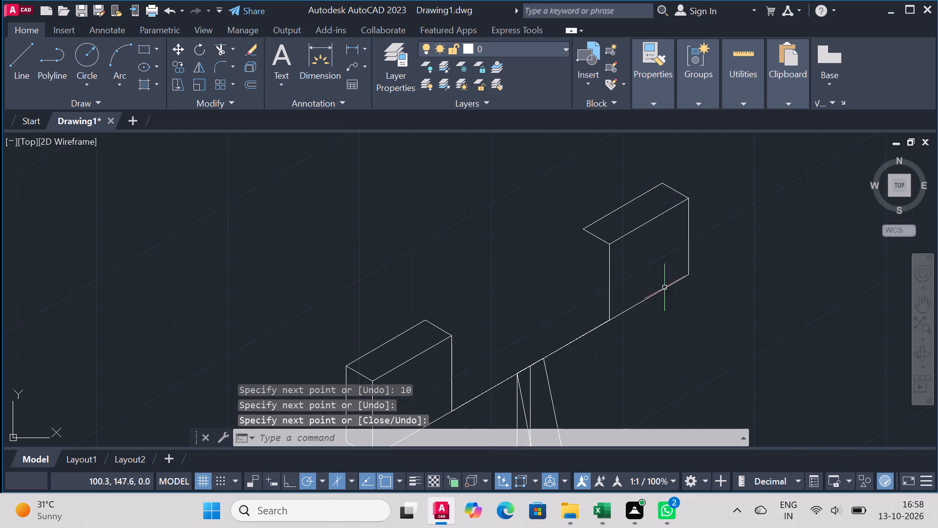
Draw a line from the right-hand block end's inner rear top corner 25 units down at 270°, continuing to the front face's inner bottom corner.
{"action": "left_click", "coordinate": [22, 65]}
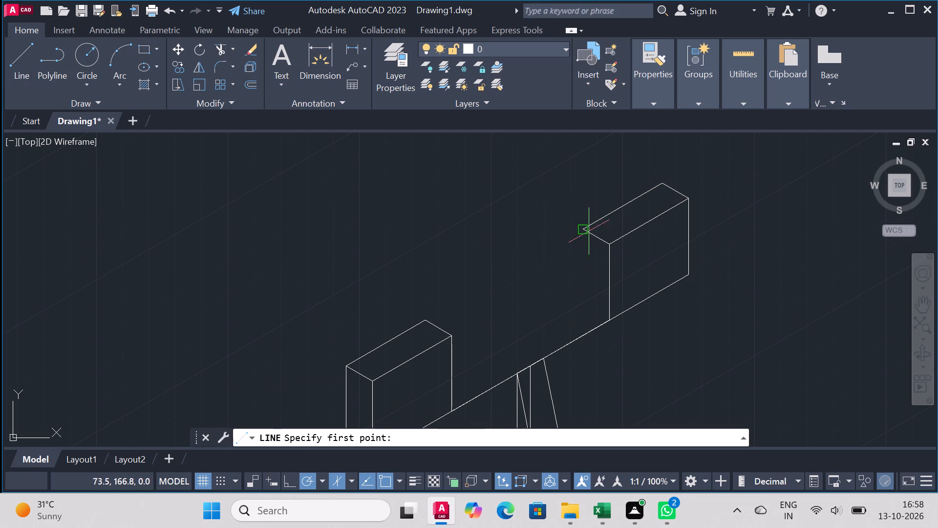
{"action": "left_click", "coordinate": [587, 227]}
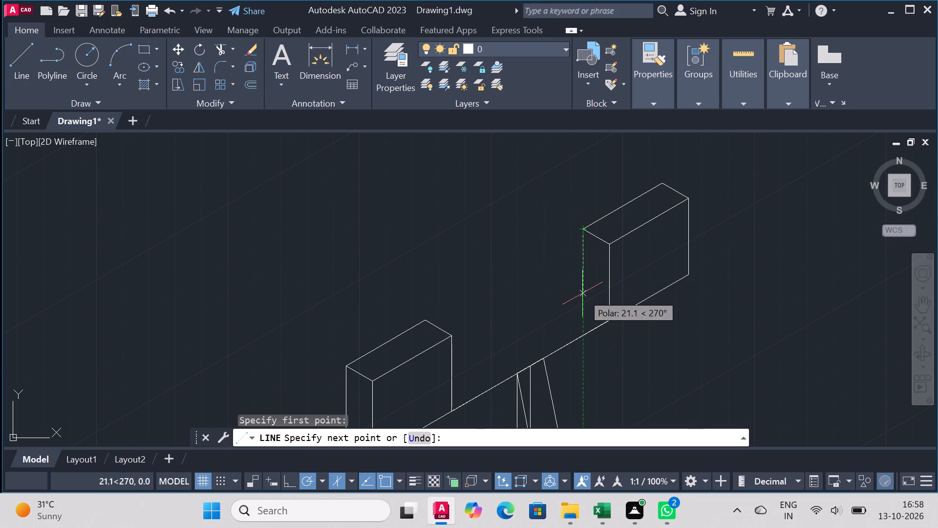
{"action": "type", "text": "25"}
{"action": "key", "text": "Return"}
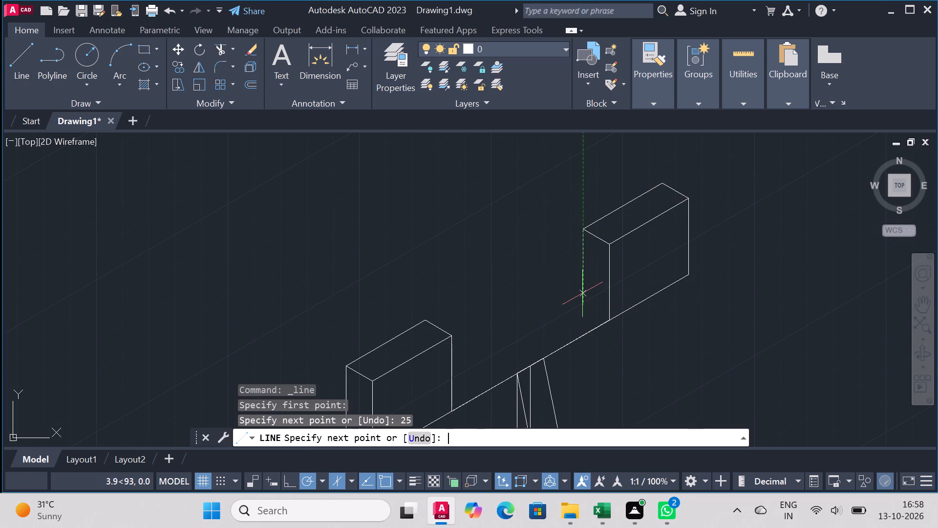
{"action": "left_click", "coordinate": [612, 318]}
{"action": "right_click", "coordinate": [612, 318]}
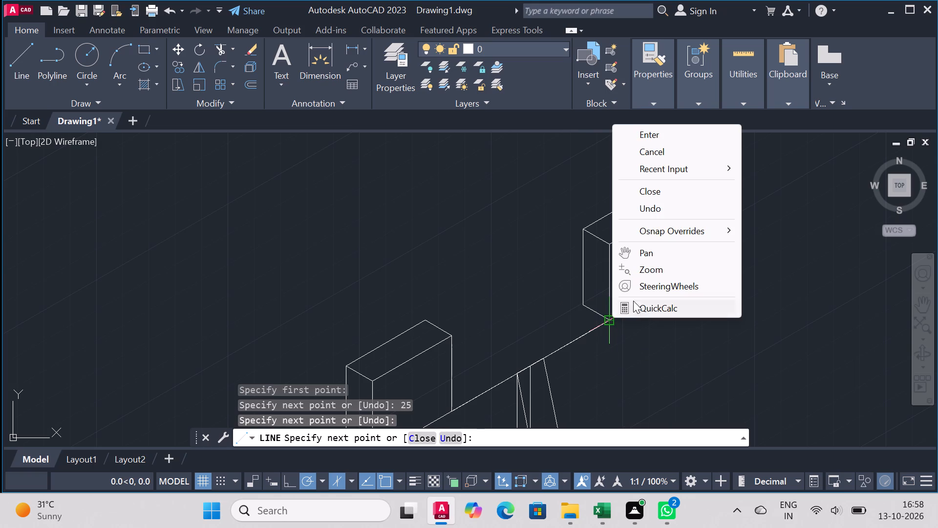
{"action": "left_click", "coordinate": [651, 127]}
Draw a line from the right-hand block end's inner rear bottom corner along 210° to the left-hand block end's inner vertical edge.
{"action": "left_click", "coordinate": [19, 55]}
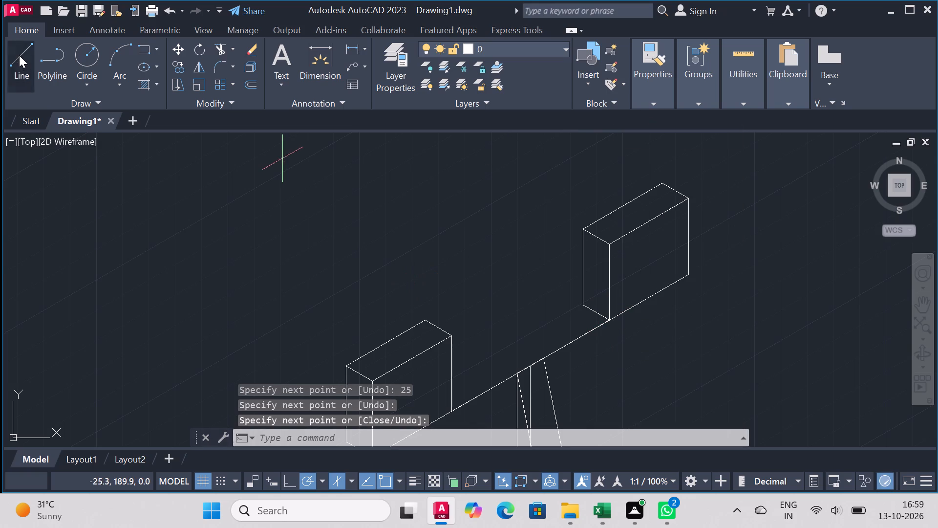
{"action": "left_click", "coordinate": [580, 307]}
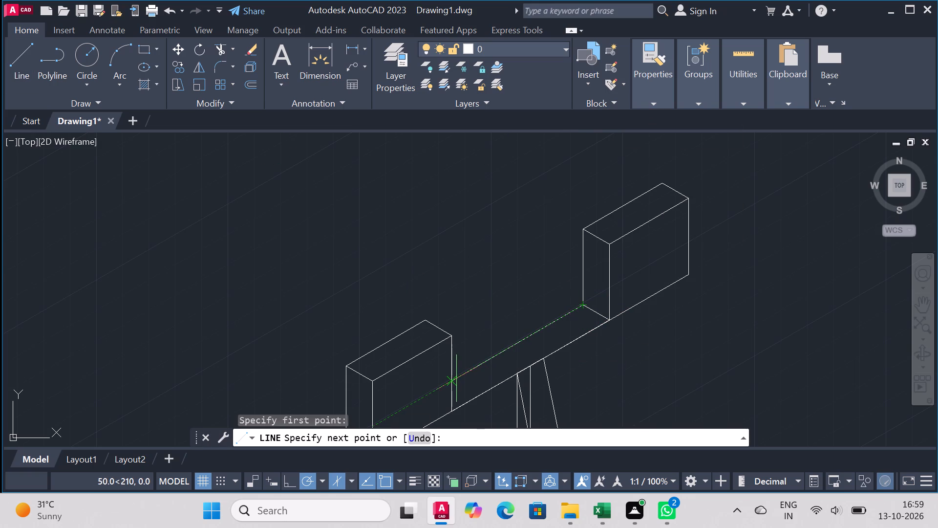
{"action": "left_click", "coordinate": [454, 379]}
{"action": "right_click", "coordinate": [454, 379]}
{"action": "left_click", "coordinate": [496, 207]}
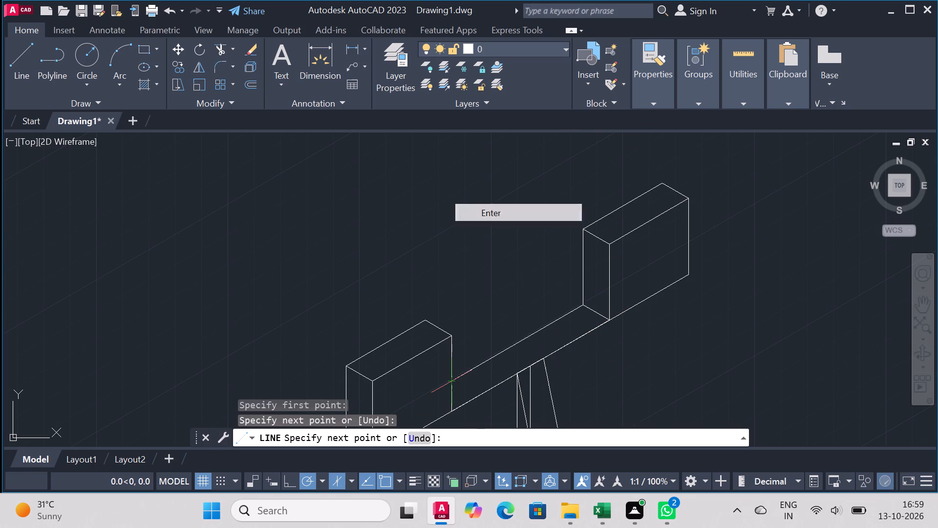
Draw a line from the left-hand block end's front bottom corner to the top corner shared by the lower part's round-topped and side faces.
{"action": "scroll", "coordinate": [602, 284], "scroll_direction": "down", "scroll_amount": 2}
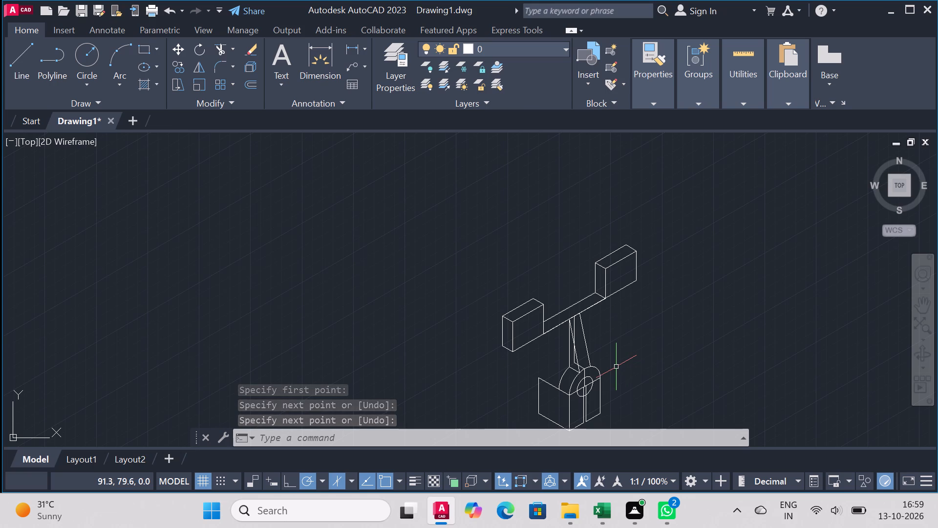
{"action": "scroll", "coordinate": [453, 383], "scroll_direction": "up", "scroll_amount": 1}
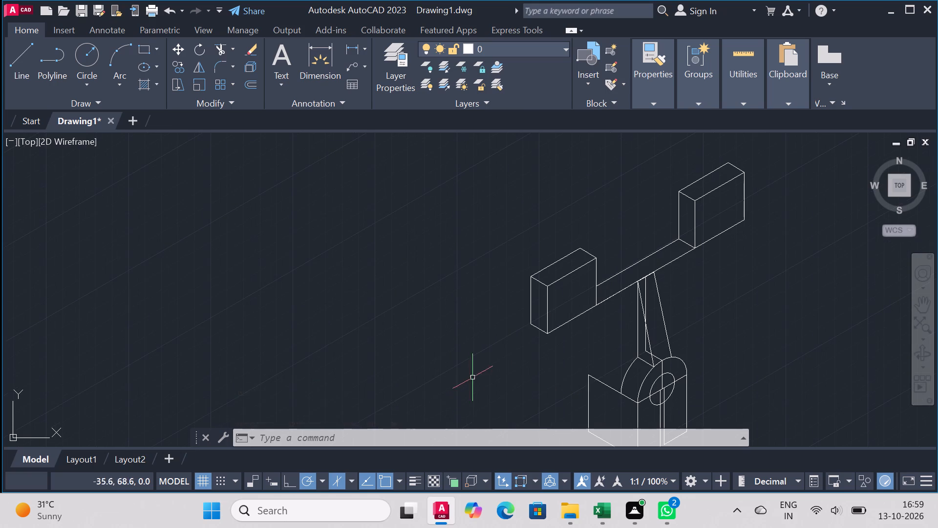
{"action": "scroll", "coordinate": [476, 376], "scroll_direction": "down", "scroll_amount": 2}
{"action": "scroll", "coordinate": [525, 339], "scroll_direction": "down", "scroll_amount": 2}
{"action": "scroll", "coordinate": [514, 374], "scroll_direction": "up", "scroll_amount": 2}
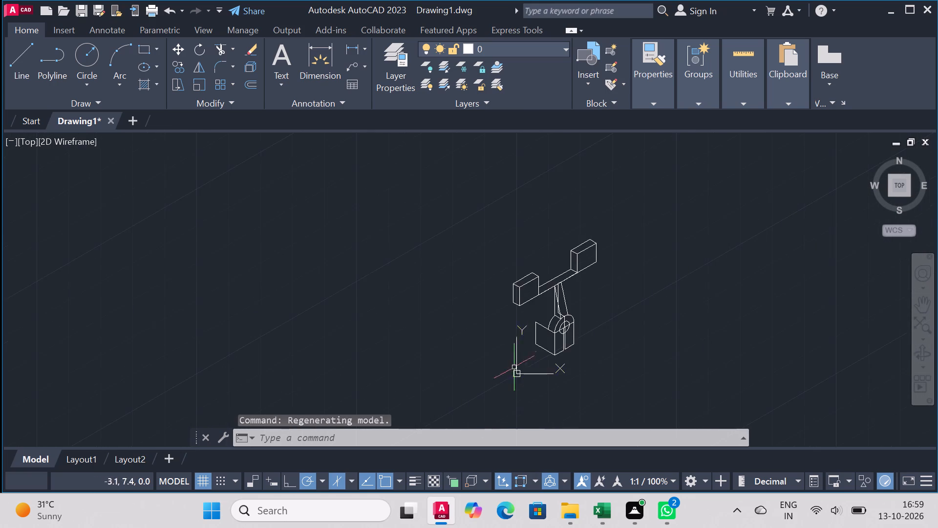
{"action": "scroll", "coordinate": [533, 321], "scroll_direction": "up", "scroll_amount": 2}
{"action": "left_click", "coordinate": [25, 62]}
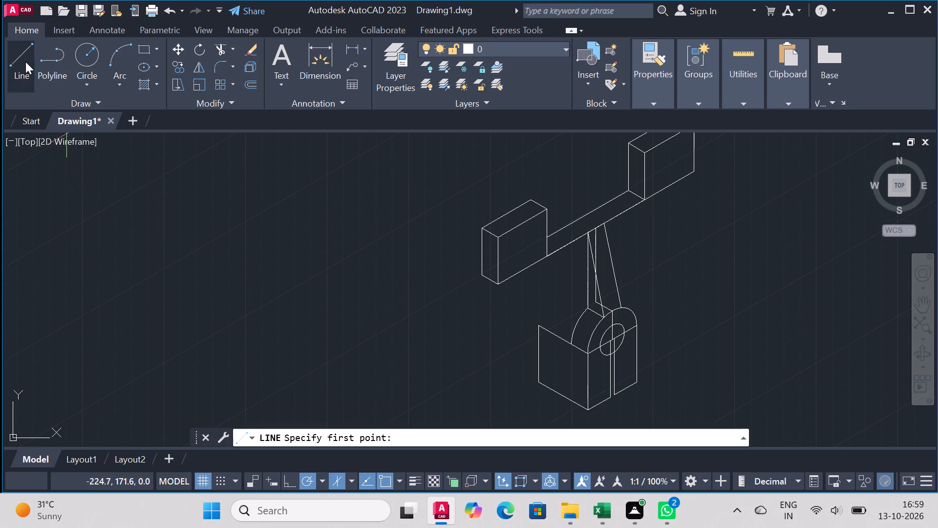
{"action": "left_click", "coordinate": [497, 285]}
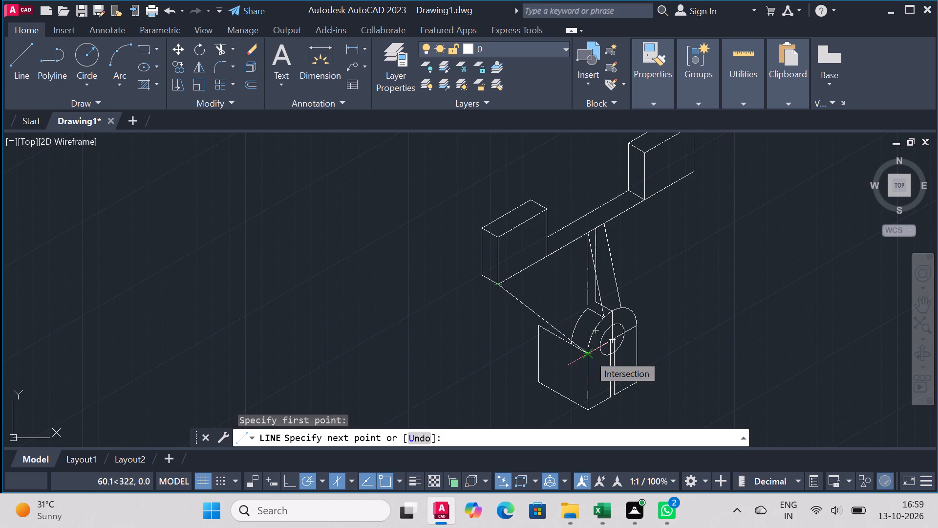
{"action": "left_click", "coordinate": [589, 354]}
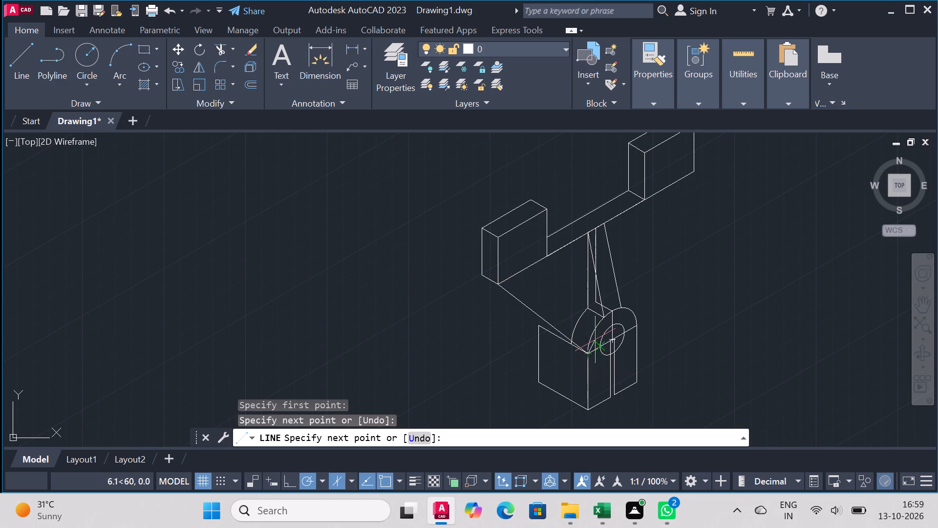
{"action": "right_click", "coordinate": [586, 322]}
{"action": "left_click", "coordinate": [608, 167]}
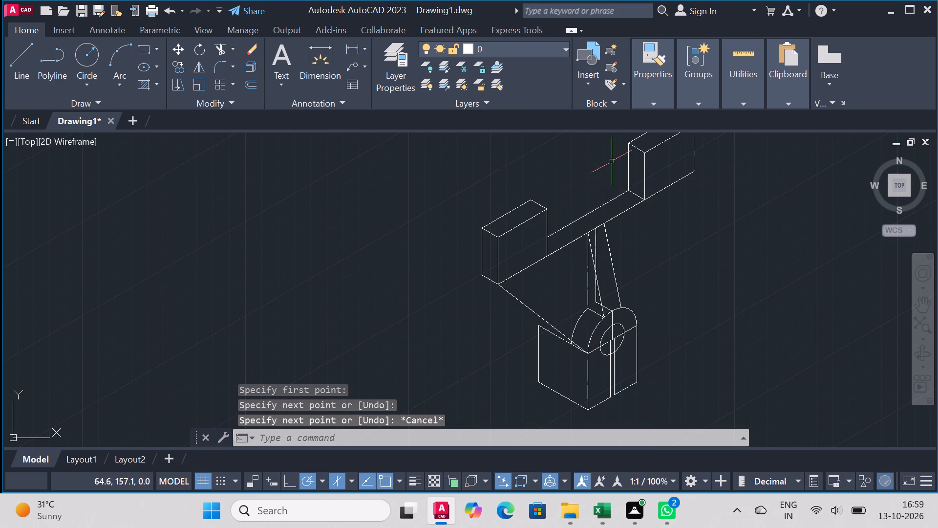
Draw a line from the left-hand block end's outer rear bottom corner to the rear arc's lower end on the side face's top edge.
{"action": "right_click", "coordinate": [310, 295]}
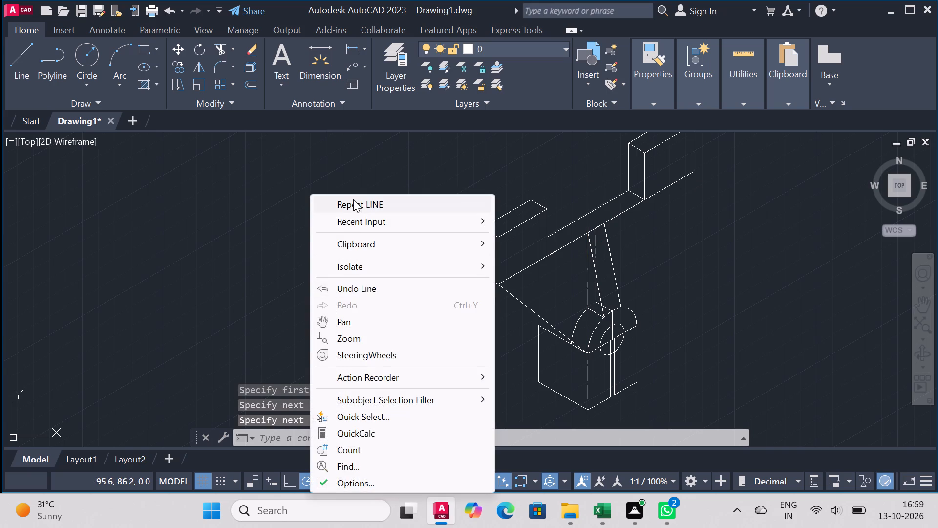
{"action": "left_click", "coordinate": [353, 199]}
{"action": "left_click", "coordinate": [483, 274]}
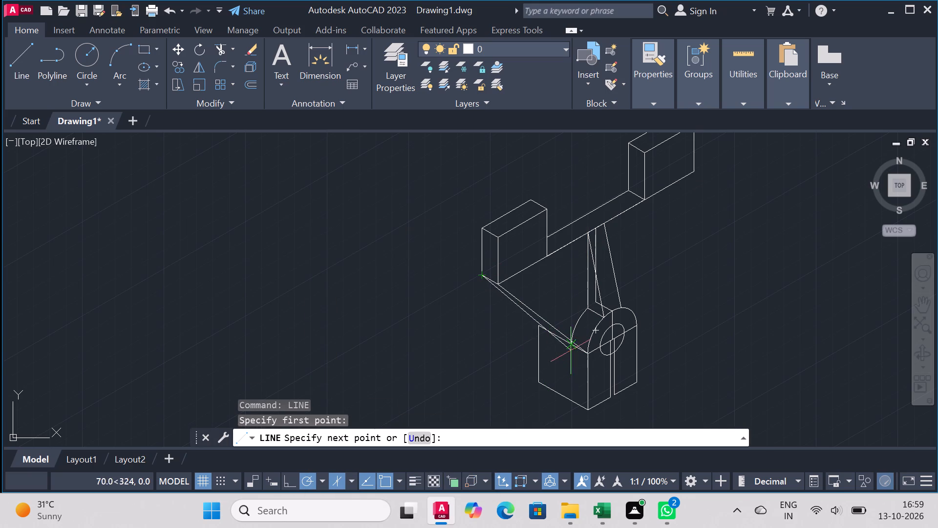
{"action": "left_click", "coordinate": [573, 343]}
{"action": "right_click", "coordinate": [281, 267]}
{"action": "left_click", "coordinate": [358, 274]}
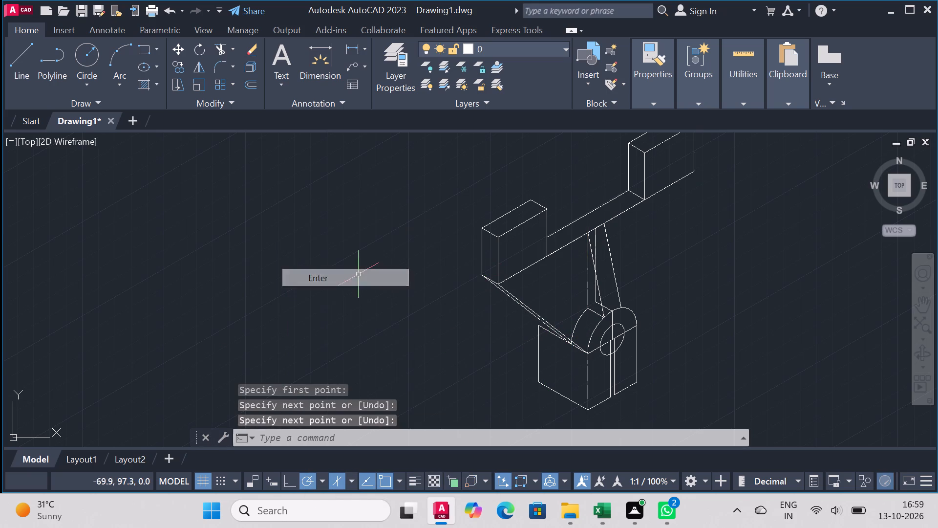
{"action": "scroll", "coordinate": [663, 292], "scroll_direction": "up", "scroll_amount": 2}
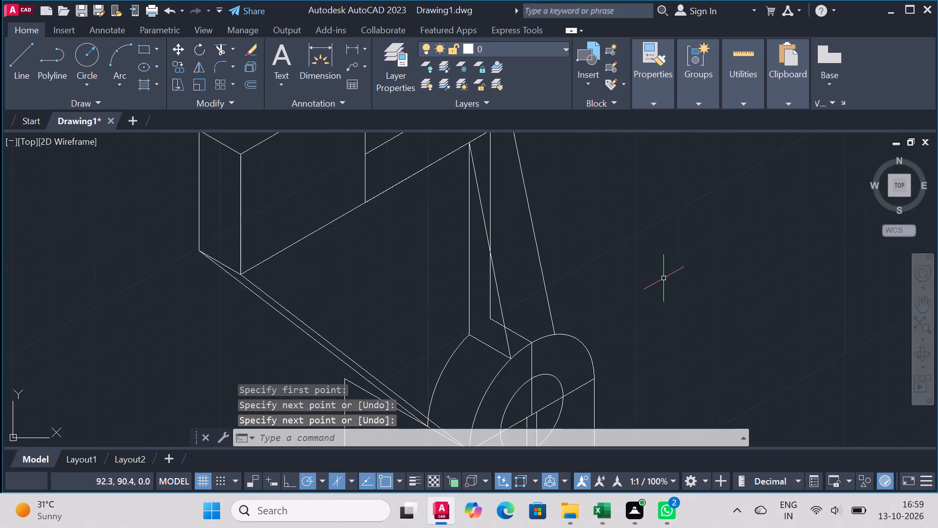
Undo the two sloping lines running from the left-hand block end down to the lower part.
{"action": "scroll", "coordinate": [663, 277], "scroll_direction": "down", "scroll_amount": 2}
{"action": "scroll", "coordinate": [678, 228], "scroll_direction": "up", "scroll_amount": 1}
{"action": "scroll", "coordinate": [677, 229], "scroll_direction": "down", "scroll_amount": 3}
{"action": "scroll", "coordinate": [713, 171], "scroll_direction": "up", "scroll_amount": 2}
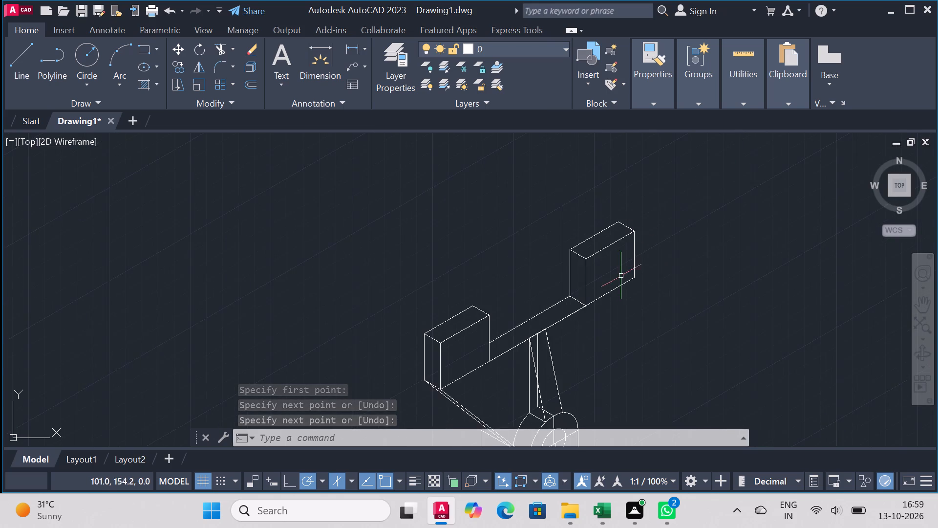
{"action": "scroll", "coordinate": [621, 276], "scroll_direction": "down", "scroll_amount": 1}
{"action": "scroll", "coordinate": [487, 405], "scroll_direction": "up", "scroll_amount": 2}
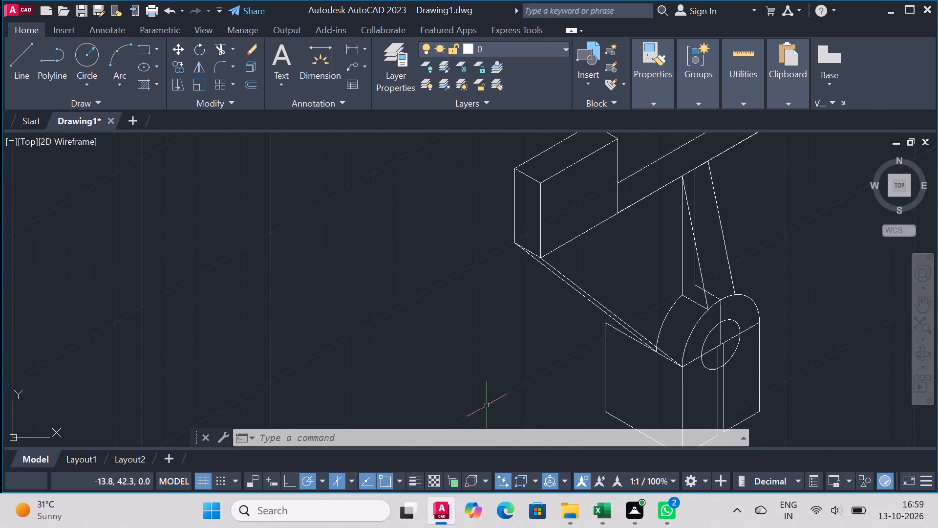
{"action": "scroll", "coordinate": [568, 395], "scroll_direction": "down", "scroll_amount": 1}
{"action": "scroll", "coordinate": [589, 363], "scroll_direction": "up", "scroll_amount": 2}
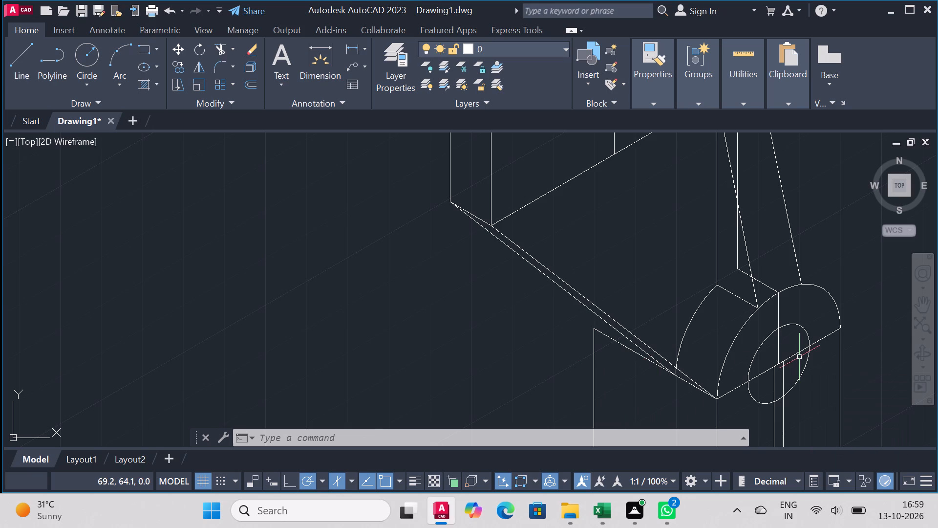
{"action": "key", "text": "ctrl+z"}
{"action": "key", "text": "ctrl+z"}
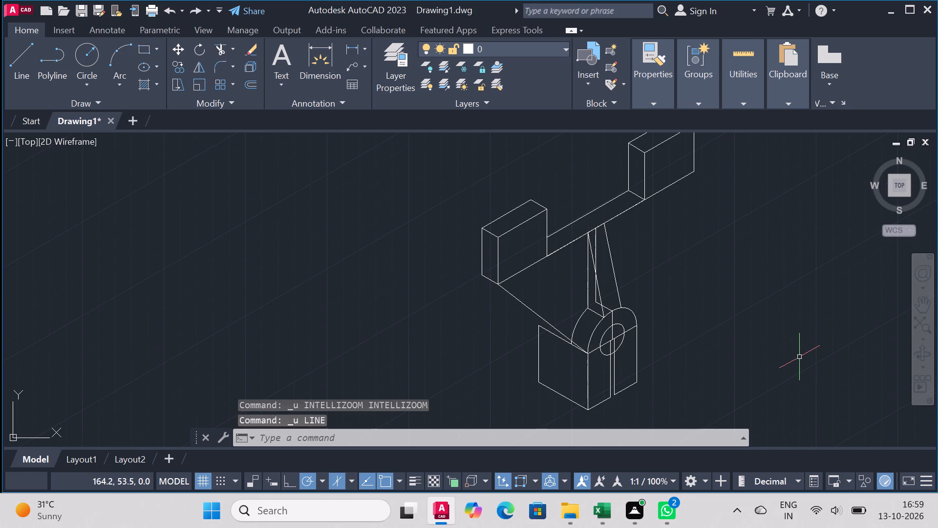
{"action": "key", "text": "ctrl+z"}
Draw a line from the left-hand block end's front bottom corner to the rear arc's lower end on the side face's top edge.
{"action": "left_click", "coordinate": [19, 58]}
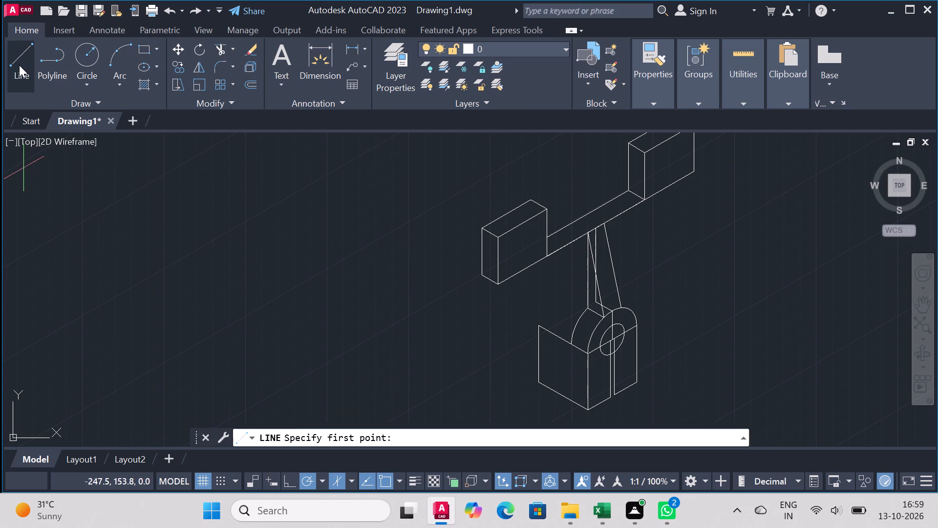
{"action": "scroll", "coordinate": [638, 388], "scroll_direction": "up", "scroll_amount": 2}
{"action": "scroll", "coordinate": [638, 388], "scroll_direction": "down", "scroll_amount": 3}
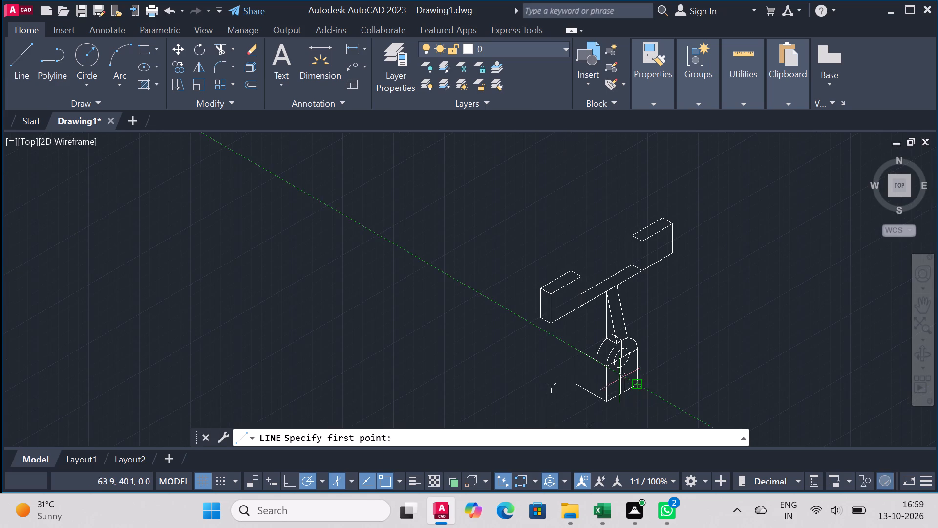
{"action": "left_click", "coordinate": [555, 323]}
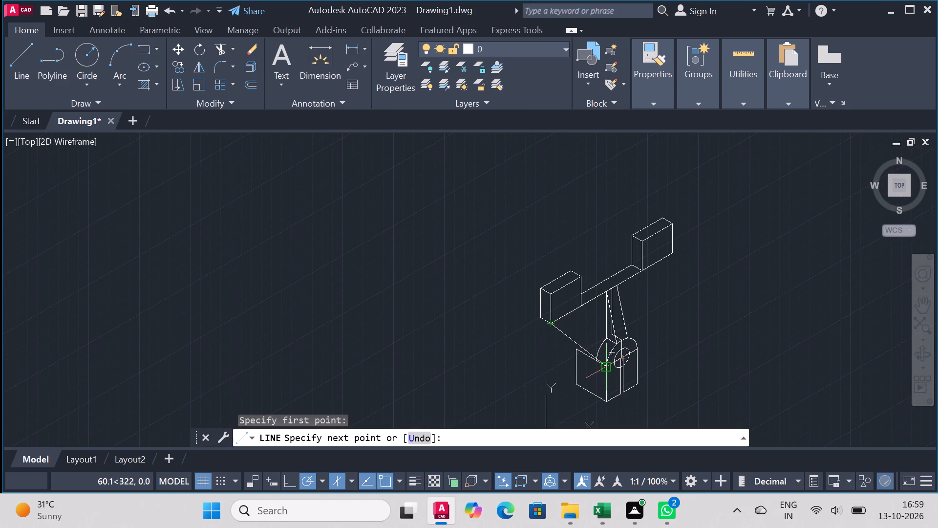
{"action": "left_click", "coordinate": [598, 364]}
{"action": "scroll", "coordinate": [599, 362], "scroll_direction": "up", "scroll_amount": 3}
{"action": "right_click", "coordinate": [599, 362]}
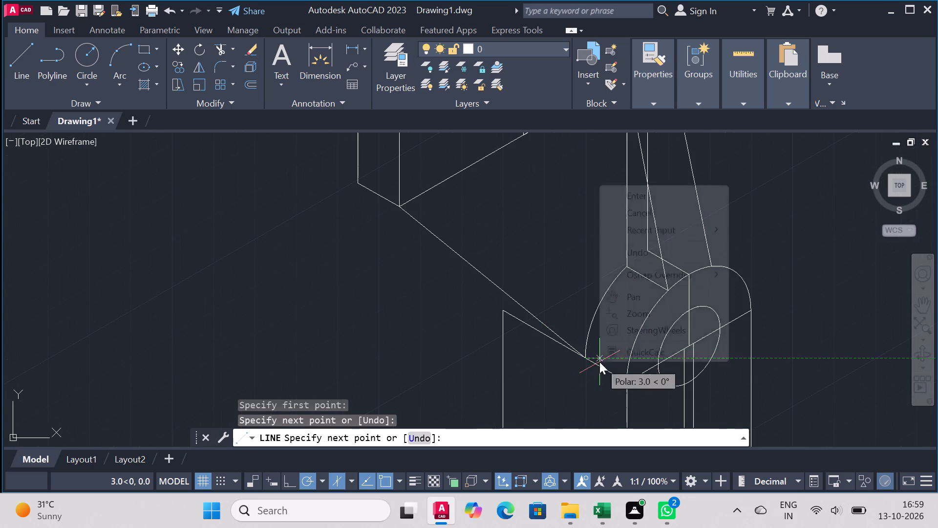
{"action": "left_click", "coordinate": [629, 199]}
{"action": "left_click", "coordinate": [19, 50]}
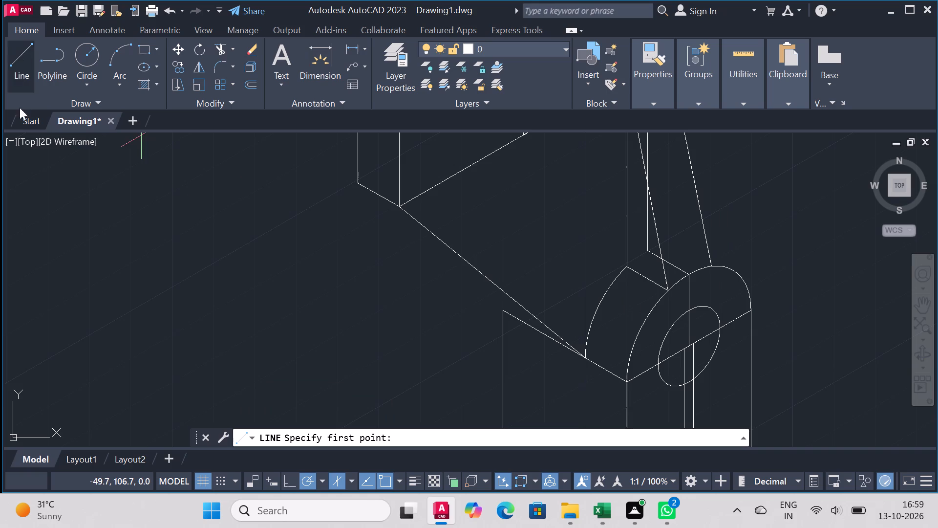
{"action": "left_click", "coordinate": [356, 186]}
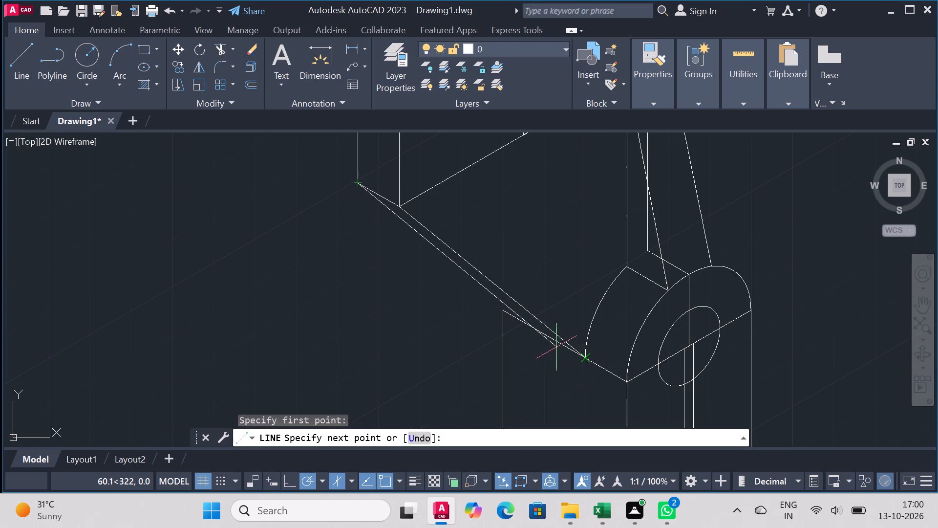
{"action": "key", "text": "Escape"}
Draw a line from the rear arc's lower end 10 units along 150°, continuing to the left-hand block end's outer rear bottom corner.
{"action": "right_click", "coordinate": [527, 214]}
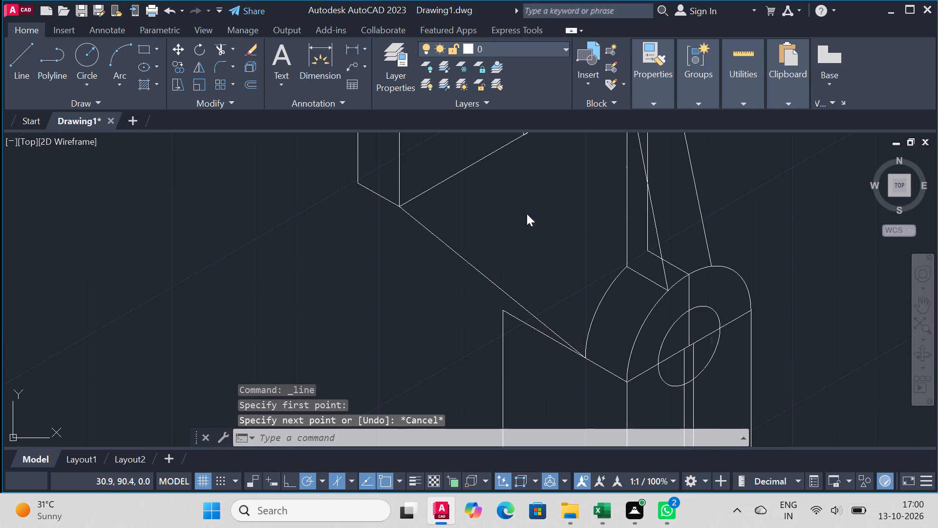
{"action": "left_click", "coordinate": [585, 207]}
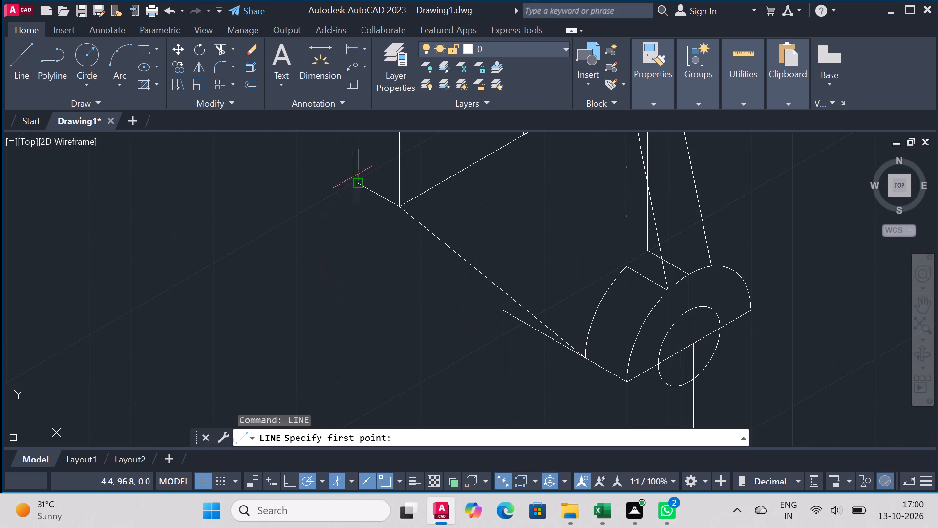
{"action": "left_click", "coordinate": [587, 359]}
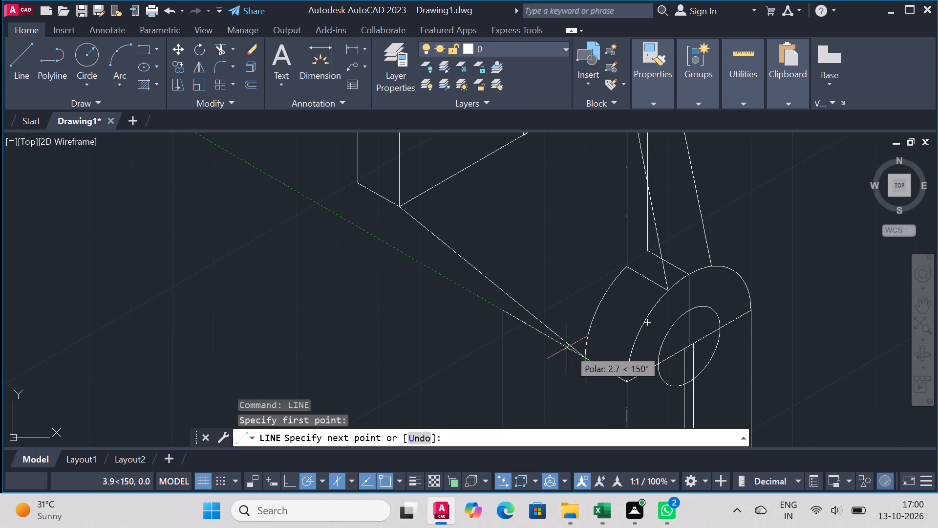
{"action": "type", "text": "10"}
{"action": "key", "text": "Return"}
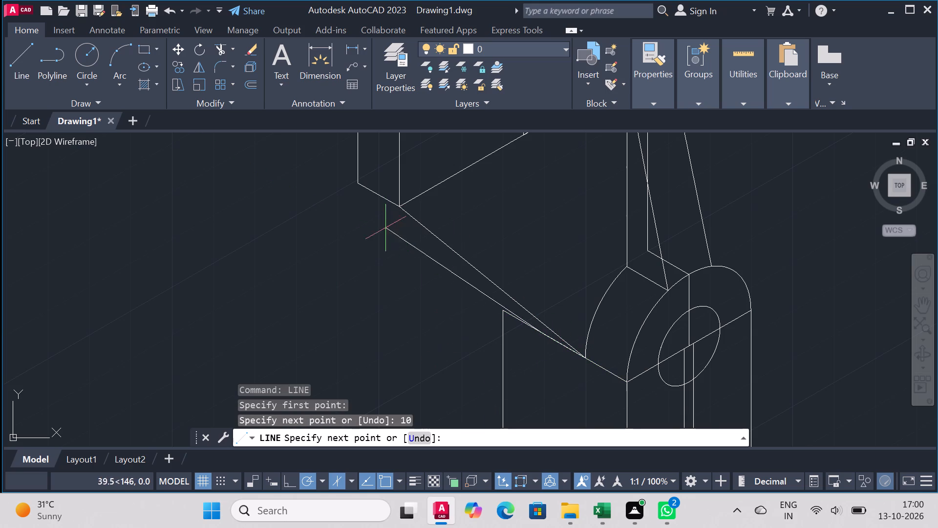
{"action": "left_click", "coordinate": [356, 178]}
{"action": "right_click", "coordinate": [357, 178]}
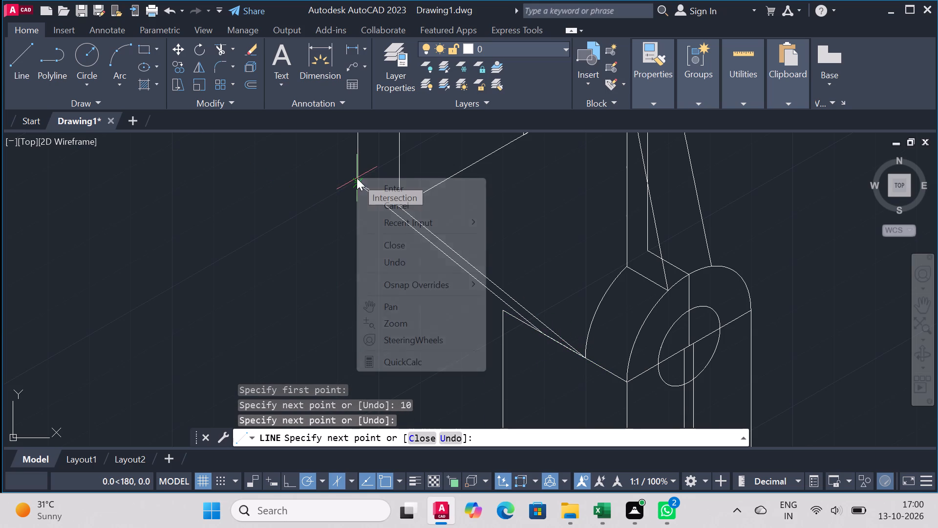
{"action": "left_click", "coordinate": [391, 186]}
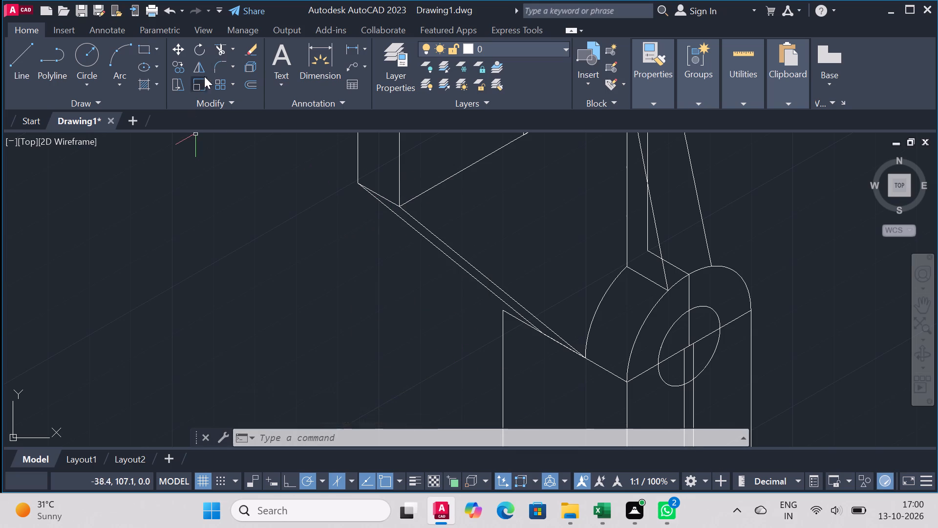
Copy the rear arc from its lower end 20 units along 150° to the side face's rear top corner.
{"action": "left_click", "coordinate": [184, 66]}
{"action": "left_click", "coordinate": [589, 326]}
{"action": "right_click", "coordinate": [589, 326]}
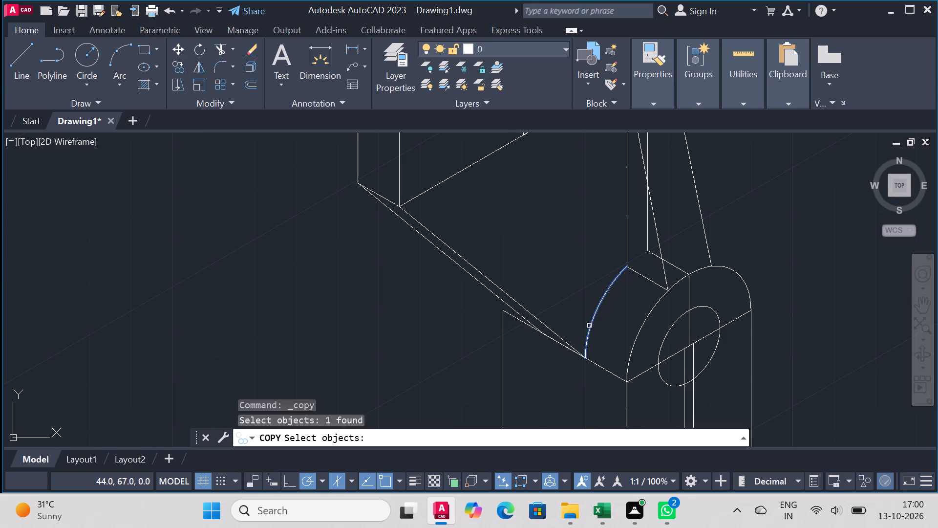
{"action": "left_click", "coordinate": [583, 358]}
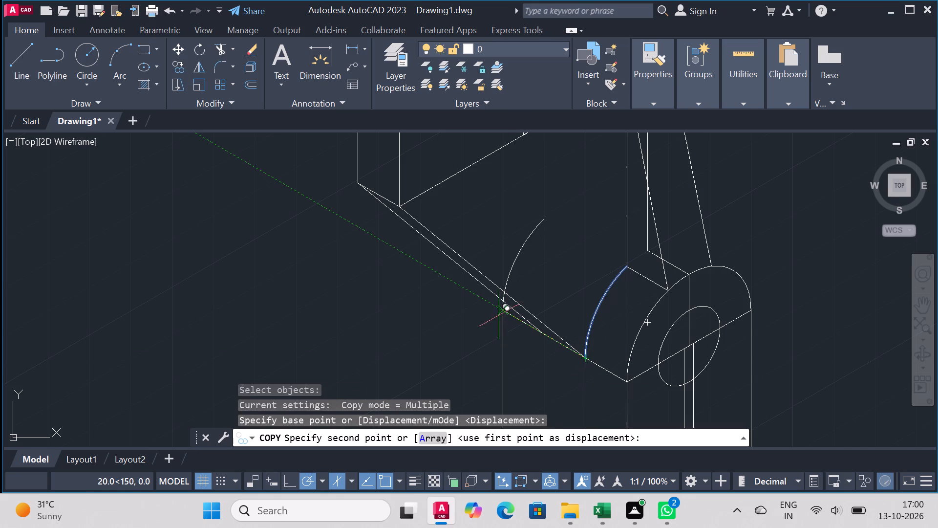
{"action": "left_click", "coordinate": [499, 315]}
{"action": "right_click", "coordinate": [504, 306]}
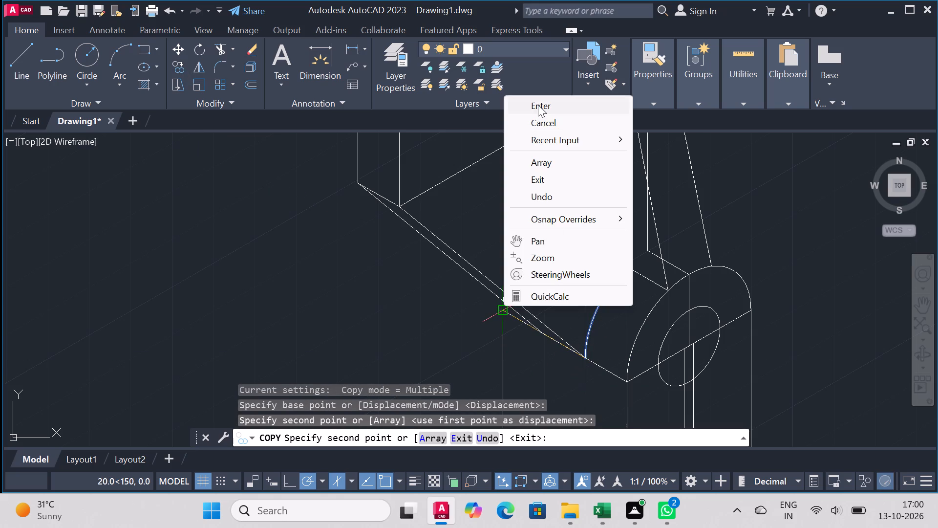
{"action": "left_click", "coordinate": [538, 105]}
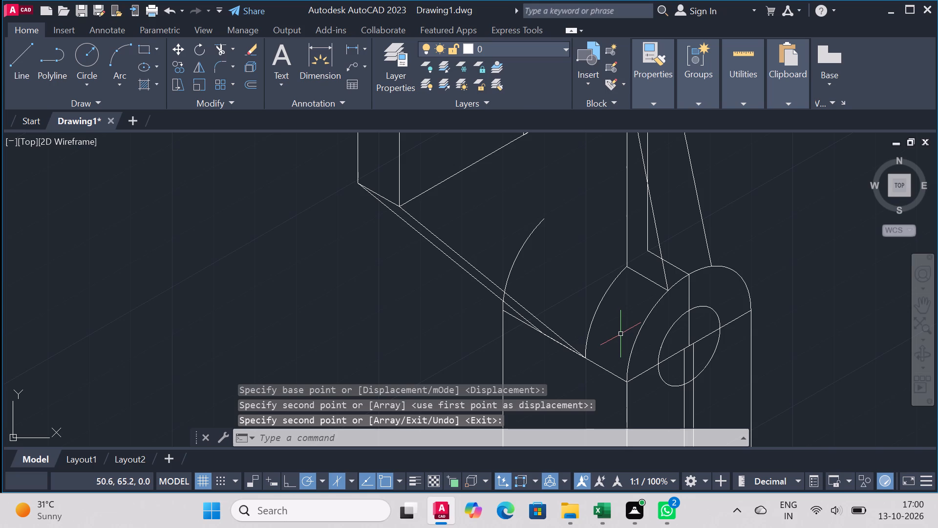
Draw a line from the top of the round-topped face's front arc to the right-hand block end's outer front bottom corner.
{"action": "scroll", "coordinate": [662, 316], "scroll_direction": "up", "scroll_amount": 3}
{"action": "scroll", "coordinate": [743, 236], "scroll_direction": "down", "scroll_amount": 4}
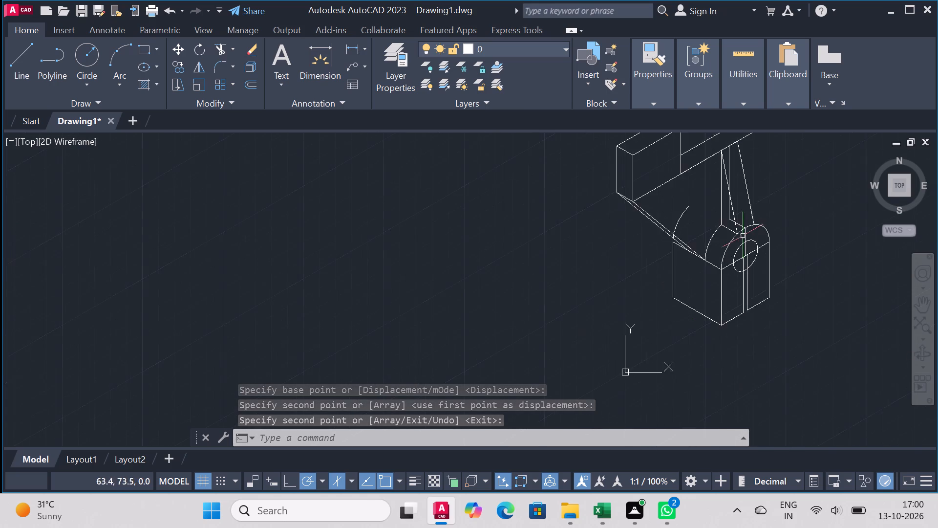
{"action": "scroll", "coordinate": [743, 236], "scroll_direction": "down", "scroll_amount": 5}
{"action": "scroll", "coordinate": [792, 171], "scroll_direction": "up", "scroll_amount": 3}
{"action": "scroll", "coordinate": [762, 265], "scroll_direction": "up", "scroll_amount": 2}
{"action": "scroll", "coordinate": [645, 370], "scroll_direction": "down", "scroll_amount": 2}
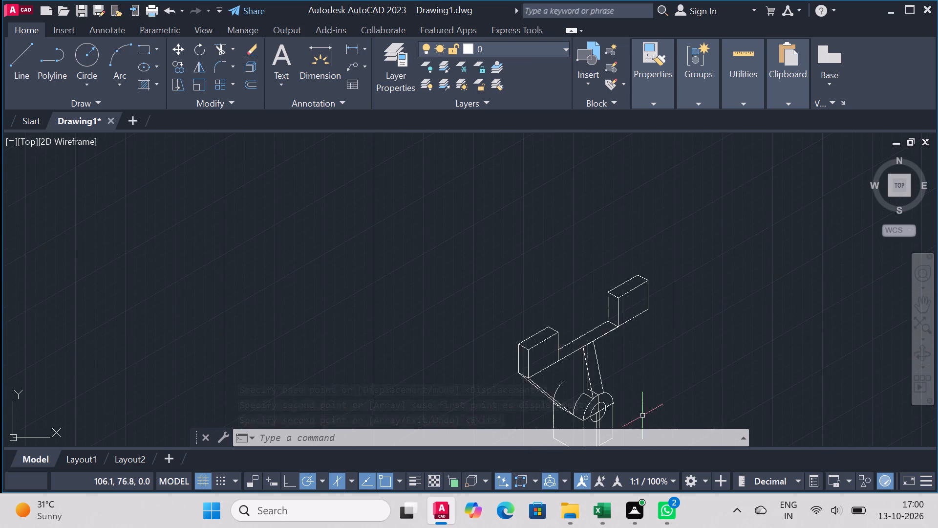
{"action": "scroll", "coordinate": [642, 416], "scroll_direction": "up", "scroll_amount": 2}
{"action": "scroll", "coordinate": [656, 323], "scroll_direction": "down", "scroll_amount": 2}
{"action": "scroll", "coordinate": [655, 383], "scroll_direction": "up", "scroll_amount": 2}
{"action": "scroll", "coordinate": [658, 393], "scroll_direction": "down", "scroll_amount": 2}
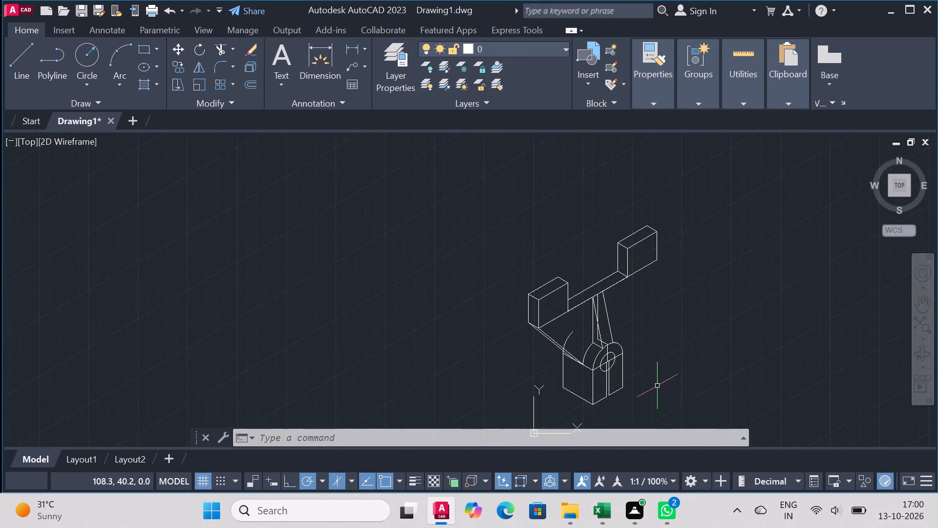
{"action": "scroll", "coordinate": [666, 324], "scroll_direction": "up", "scroll_amount": 1}
{"action": "left_click", "coordinate": [33, 60]}
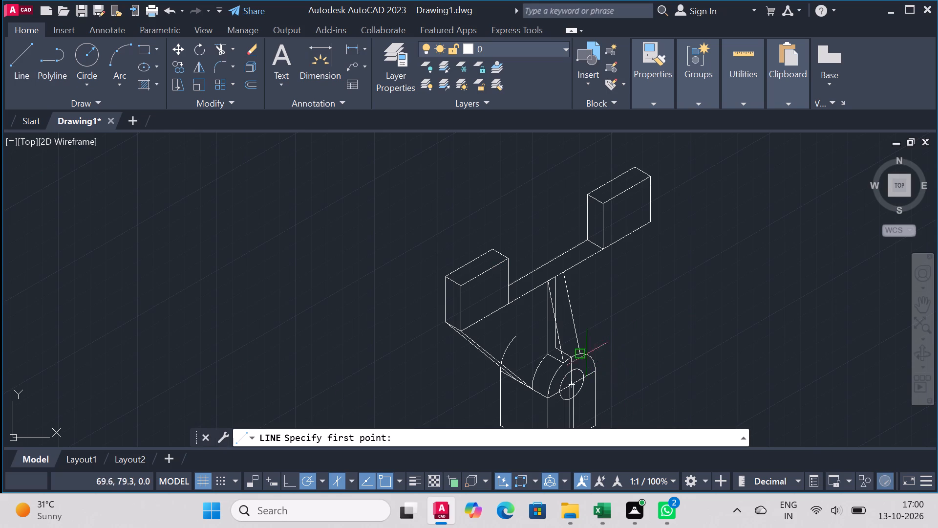
{"action": "scroll", "coordinate": [616, 342], "scroll_direction": "up", "scroll_amount": 1}
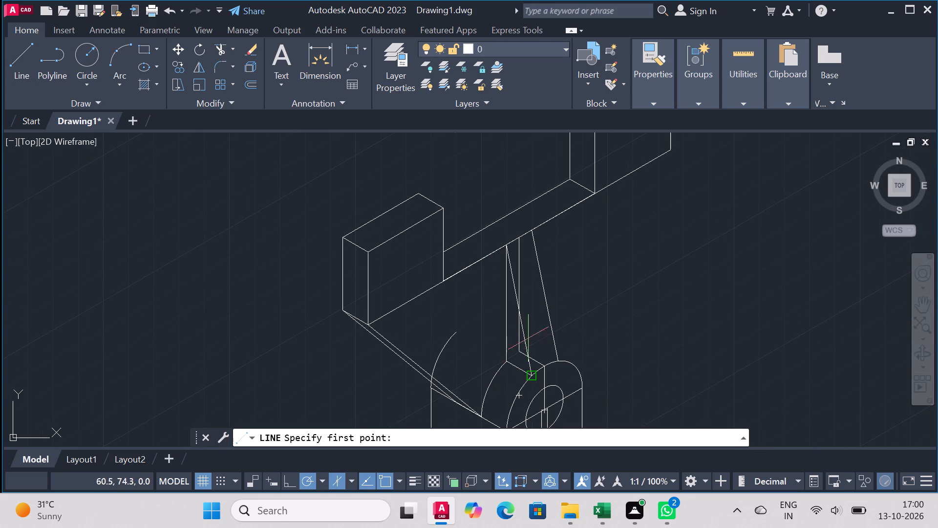
{"action": "left_click", "coordinate": [566, 363]}
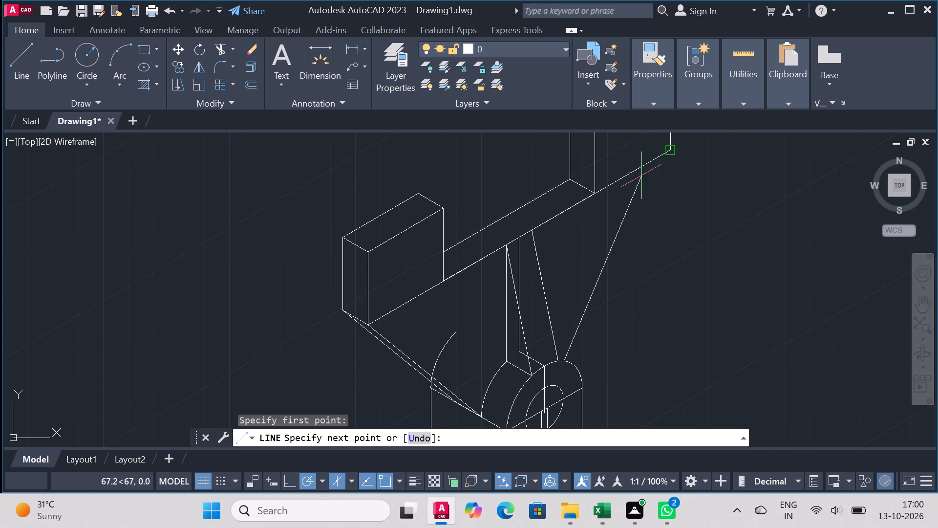
{"action": "left_click", "coordinate": [669, 151]}
{"action": "right_click", "coordinate": [676, 185]}
{"action": "left_click", "coordinate": [702, 191]}
Trim away the front face's bottom edge segments beneath the right-hand and left-hand raised block ends.
{"action": "scroll", "coordinate": [690, 298], "scroll_direction": "down", "scroll_amount": 2}
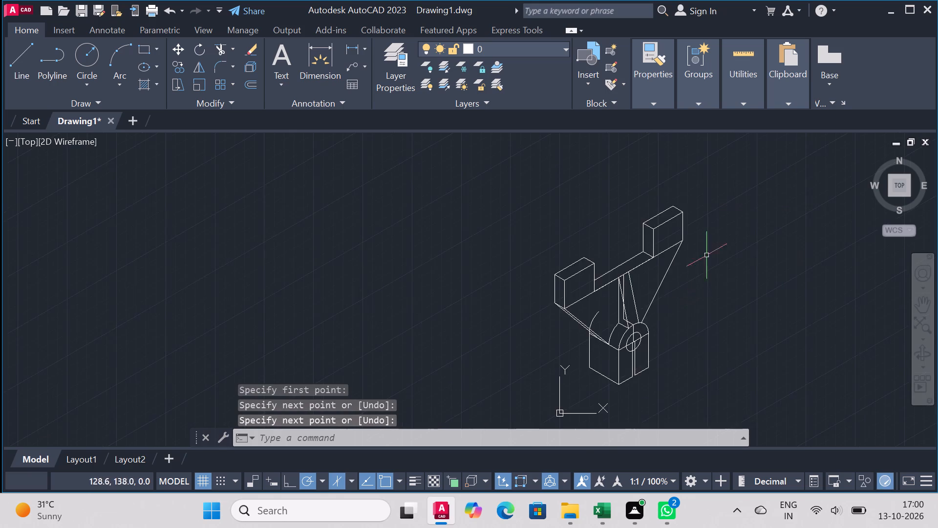
{"action": "scroll", "coordinate": [708, 249], "scroll_direction": "up", "scroll_amount": 1}
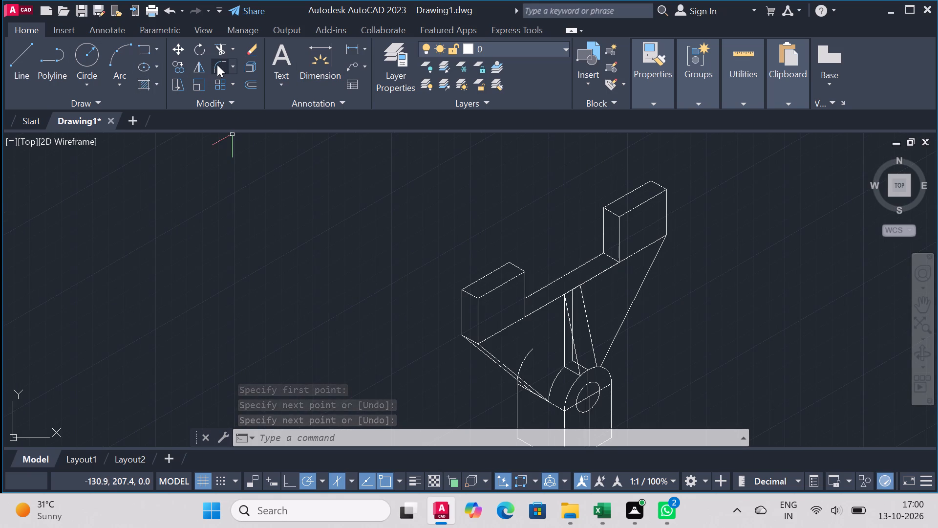
{"action": "scroll", "coordinate": [553, 213], "scroll_direction": "down", "scroll_amount": 1}
{"action": "scroll", "coordinate": [562, 319], "scroll_direction": "up", "scroll_amount": 1}
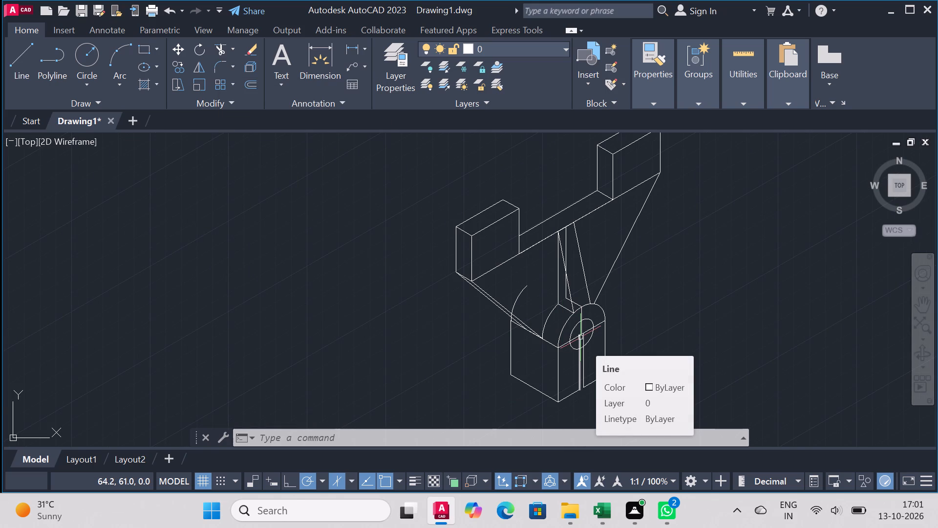
{"action": "scroll", "coordinate": [614, 253], "scroll_direction": "down", "scroll_amount": 2}
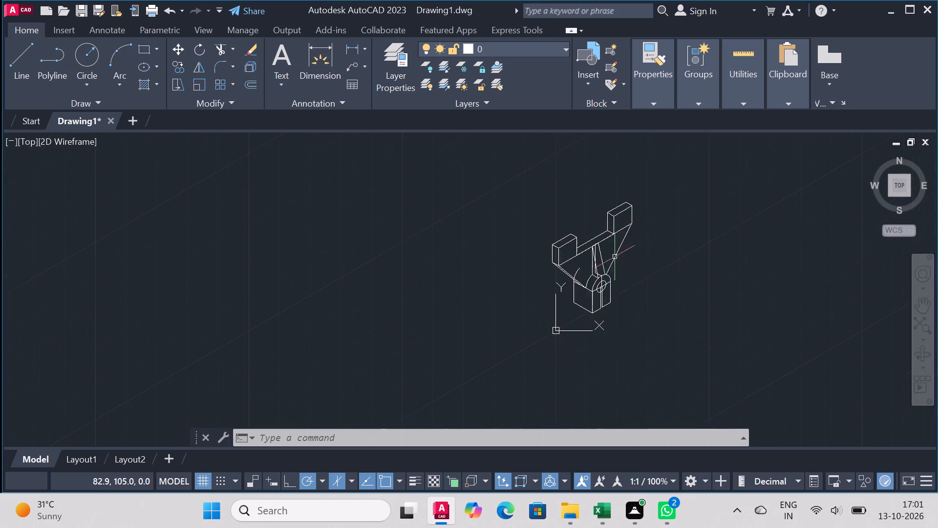
{"action": "scroll", "coordinate": [659, 222], "scroll_direction": "up", "scroll_amount": 2}
{"action": "scroll", "coordinate": [586, 226], "scroll_direction": "up", "scroll_amount": 4}
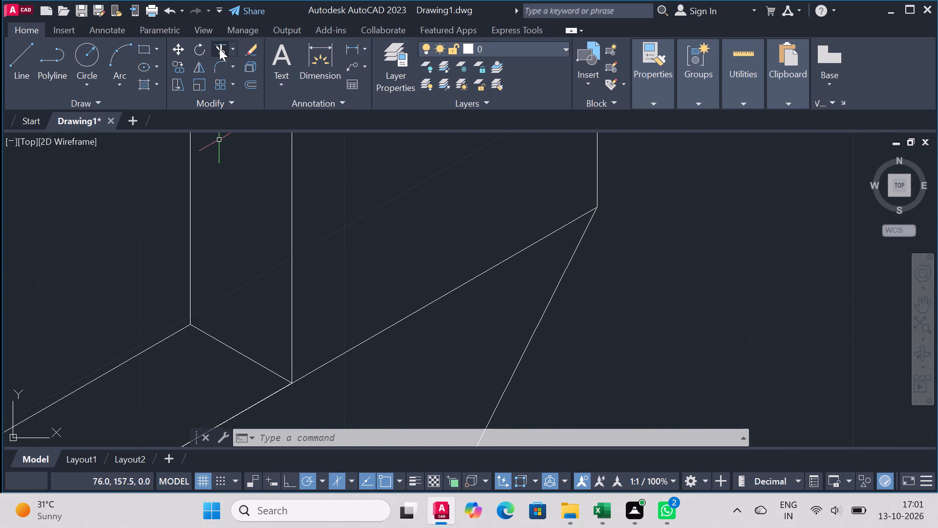
{"action": "left_click", "coordinate": [219, 48]}
{"action": "left_click_drag", "start_coordinate": [377, 233], "coordinate": [406, 336]}
{"action": "scroll", "coordinate": [456, 216], "scroll_direction": "down", "scroll_amount": 4}
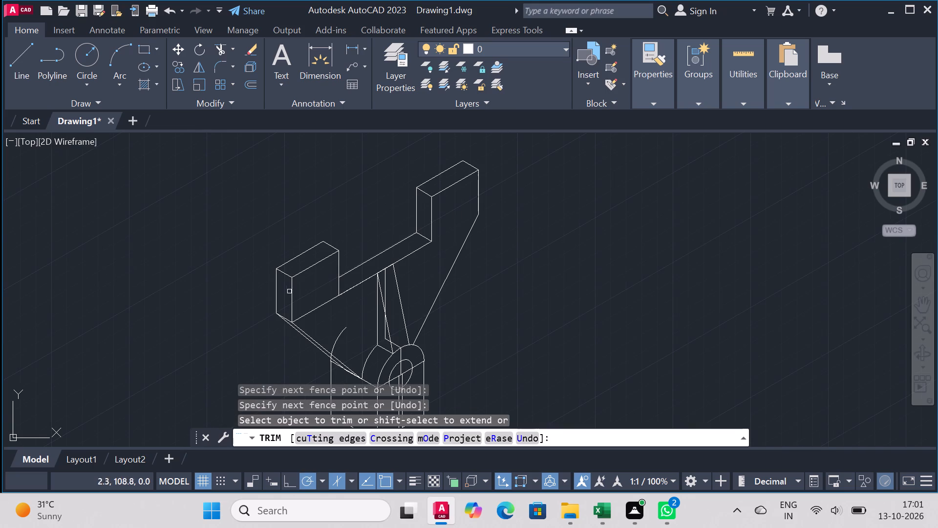
{"action": "left_click_drag", "start_coordinate": [313, 295], "coordinate": [318, 320]}
Fillet the right-hand block end's outer front bottom corner, between its vertical edge and the sloping side, with radius 10.
{"action": "scroll", "coordinate": [534, 226], "scroll_direction": "up", "scroll_amount": 2}
{"action": "scroll", "coordinate": [499, 198], "scroll_direction": "down", "scroll_amount": 2}
{"action": "scroll", "coordinate": [552, 159], "scroll_direction": "up", "scroll_amount": 1}
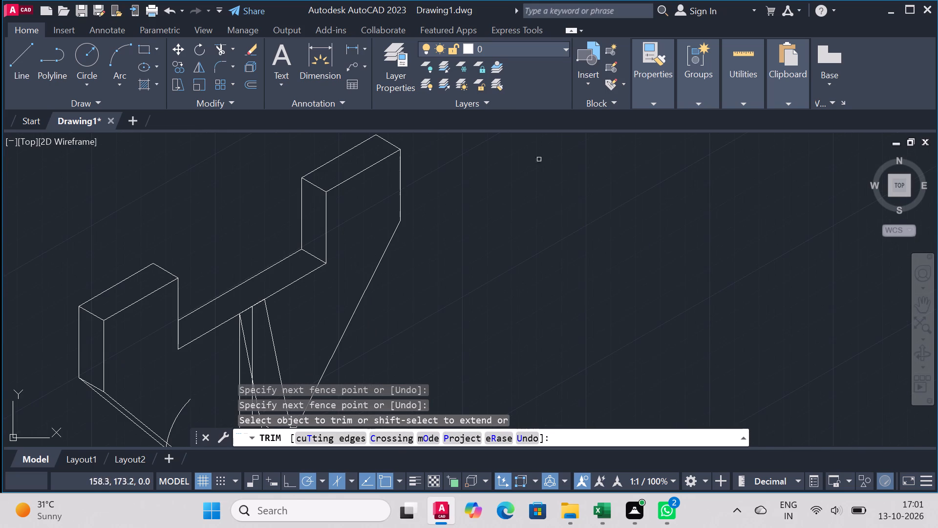
{"action": "left_click", "coordinate": [223, 67]}
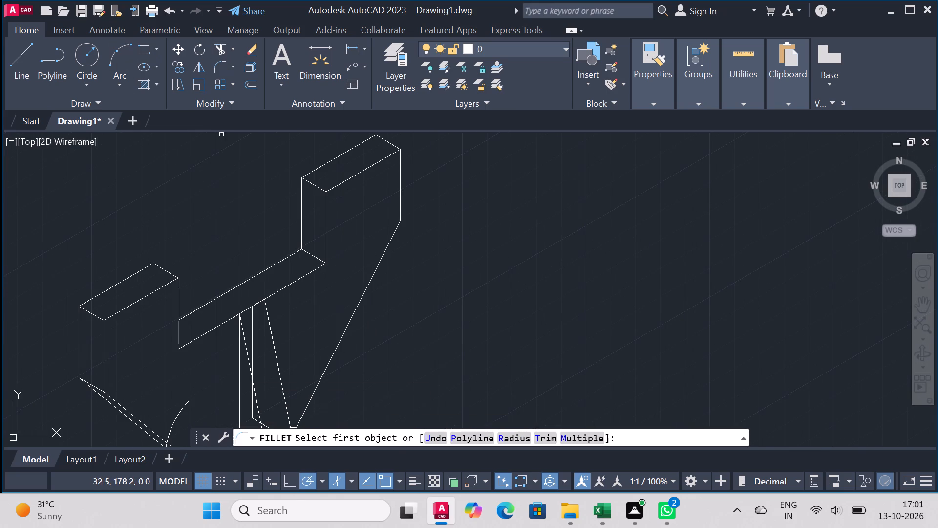
{"action": "left_click", "coordinate": [400, 213]}
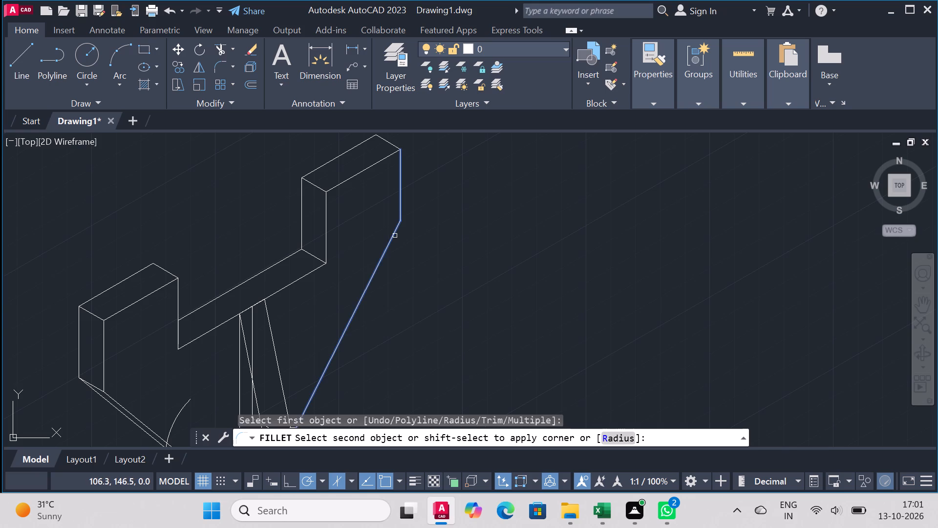
{"action": "key", "text": "r"}
{"action": "key", "text": "Return"}
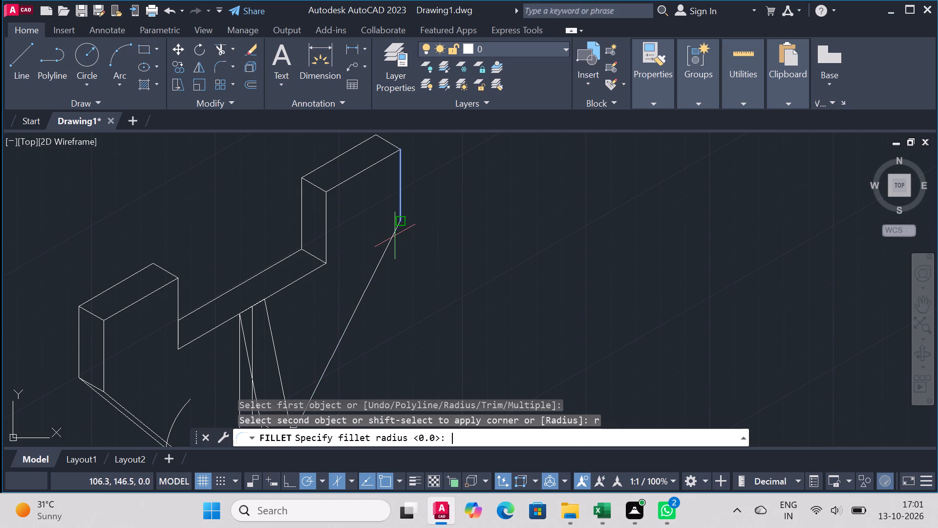
{"action": "type", "text": "10"}
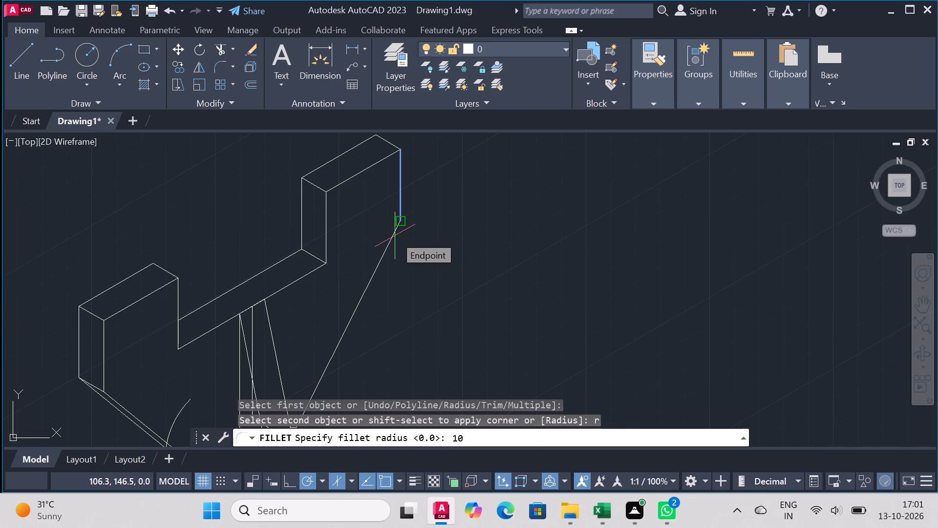
{"action": "key", "text": "Return"}
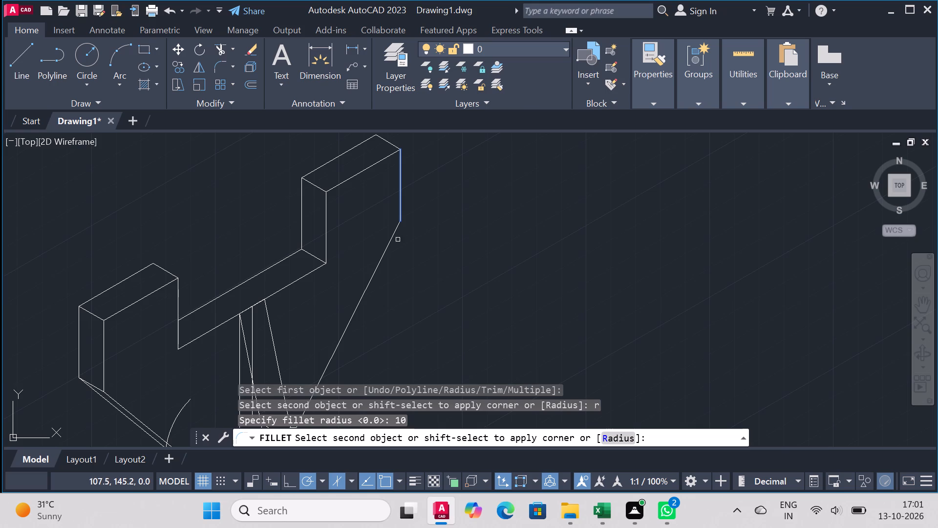
{"action": "left_click", "coordinate": [391, 238]}
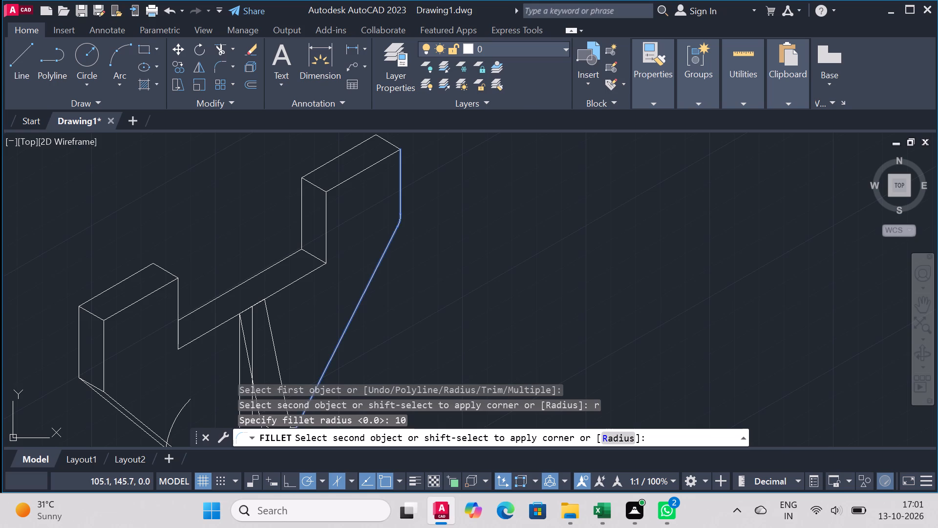
Fillet the left-hand block end's outer front bottom corner, between its vertical edge and the sloping line, with radius 10.
{"action": "scroll", "coordinate": [329, 193], "scroll_direction": "up", "scroll_amount": 3}
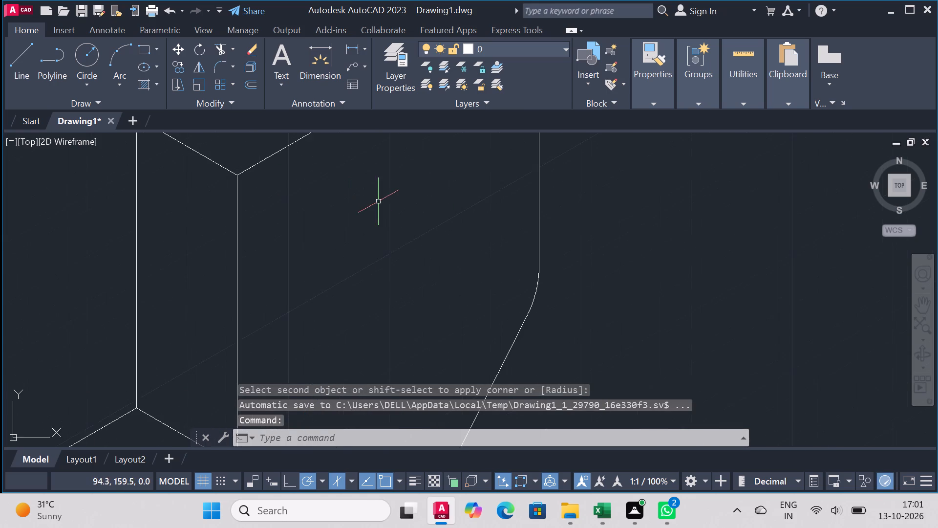
{"action": "scroll", "coordinate": [378, 201], "scroll_direction": "down", "scroll_amount": 4}
{"action": "scroll", "coordinate": [217, 340], "scroll_direction": "up", "scroll_amount": 2}
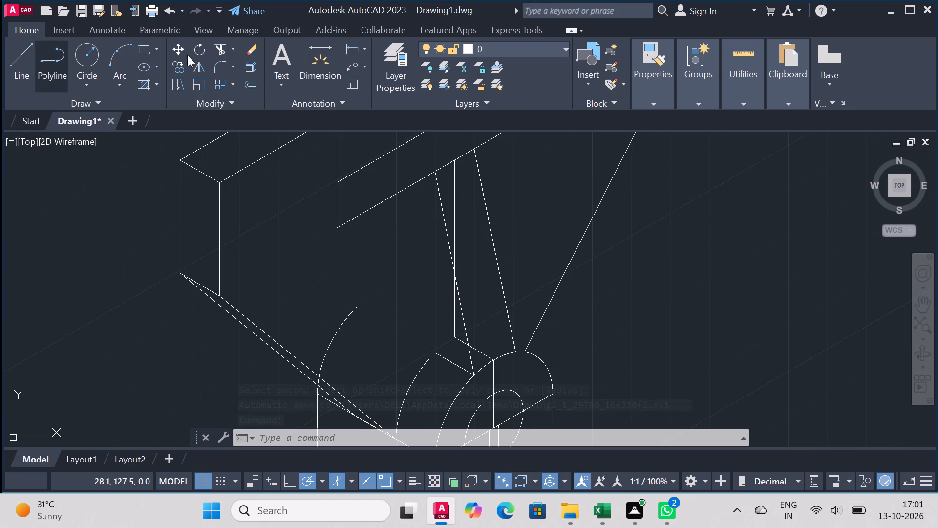
{"action": "left_click", "coordinate": [219, 70]}
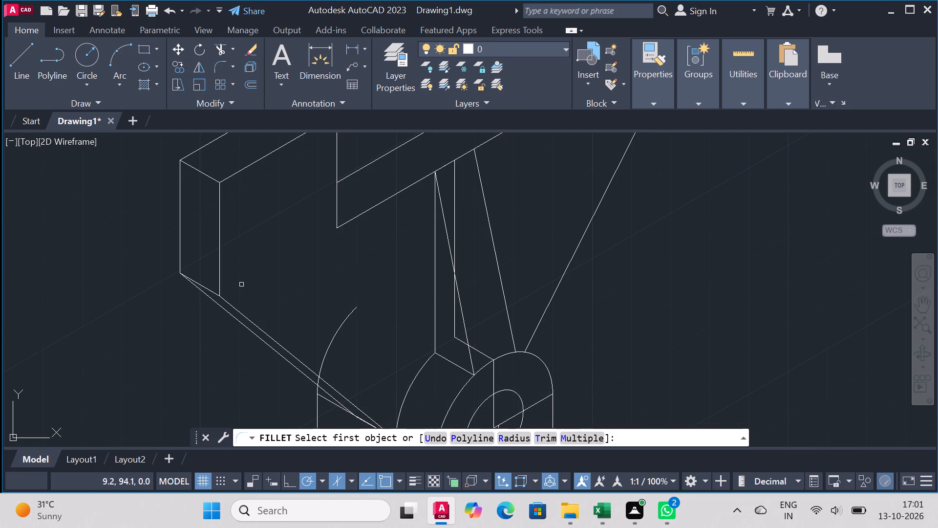
{"action": "scroll", "coordinate": [241, 284], "scroll_direction": "up", "scroll_amount": 3}
{"action": "left_click", "coordinate": [149, 296]}
{"action": "scroll", "coordinate": [225, 272], "scroll_direction": "down", "scroll_amount": 3}
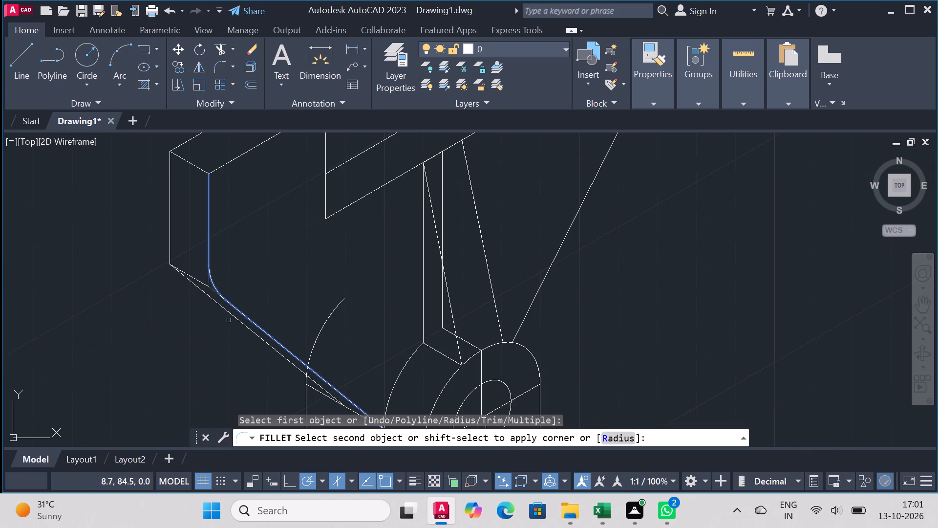
{"action": "key", "text": "r"}
{"action": "key", "text": "Return"}
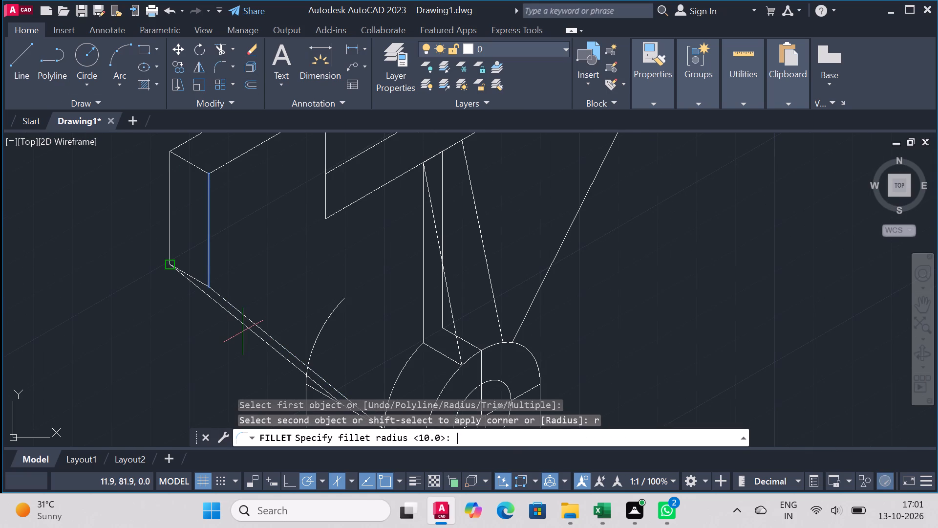
{"action": "type", "text": "10"}
{"action": "key", "text": "Return"}
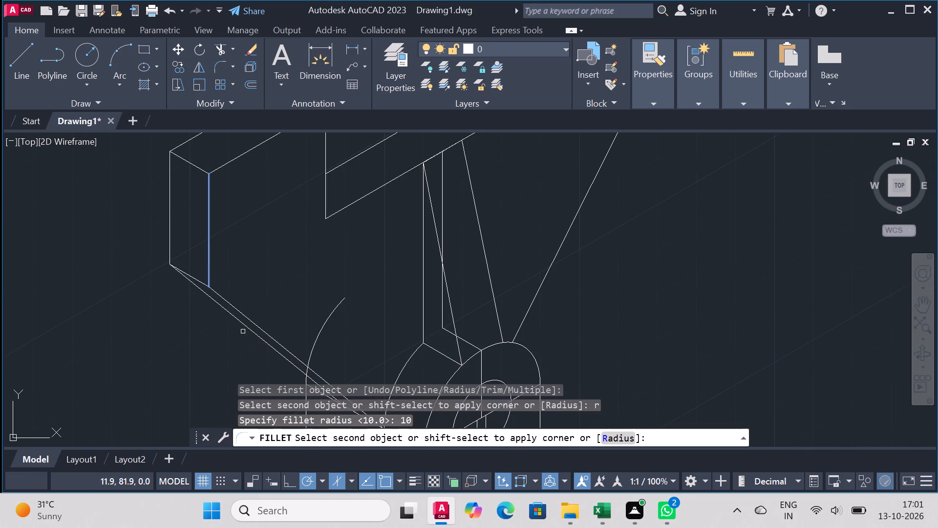
{"action": "left_click", "coordinate": [220, 295]}
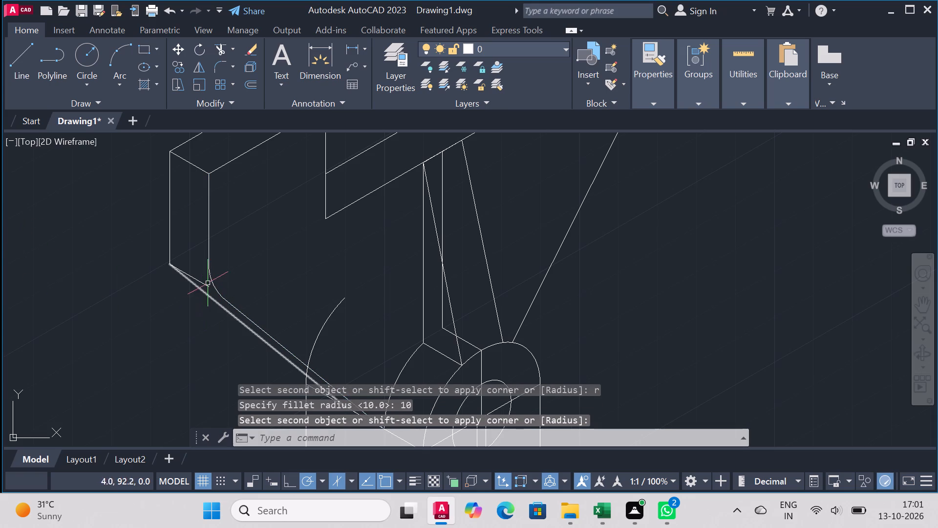
Erase the short bottom edge connecting the left-hand block end's front and rear outer corners.
{"action": "left_click", "coordinate": [201, 286]}
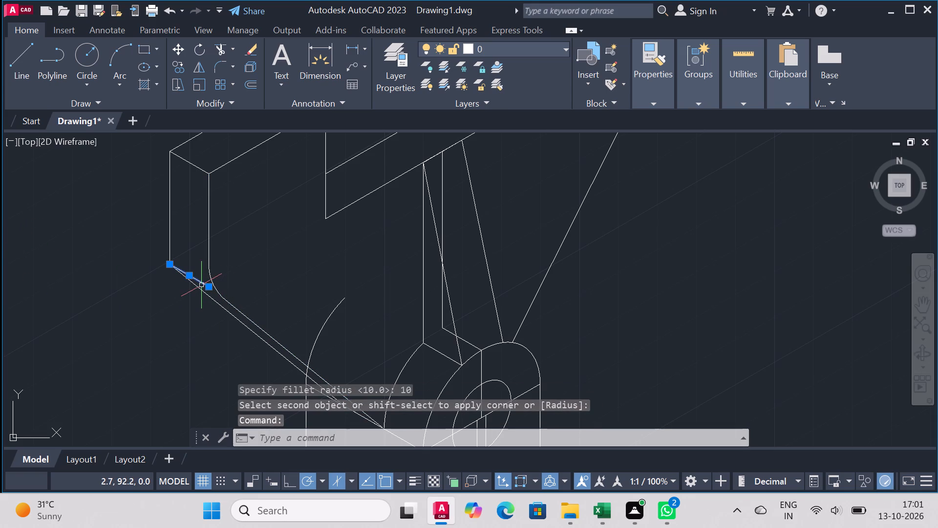
{"action": "key", "text": "Delete"}
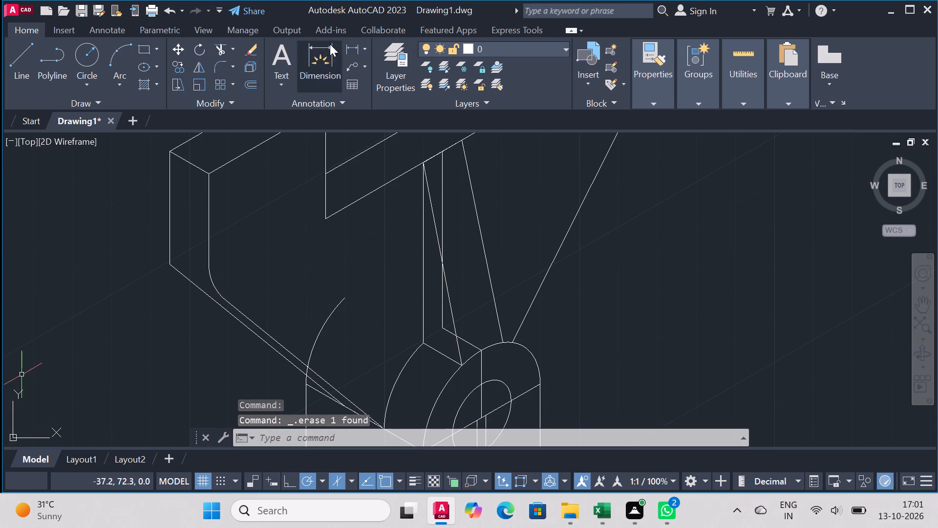
Fillet the left-hand block end's outer rear bottom corner with the sloping line, using the same radius of 10.
{"action": "left_click", "coordinate": [212, 63]}
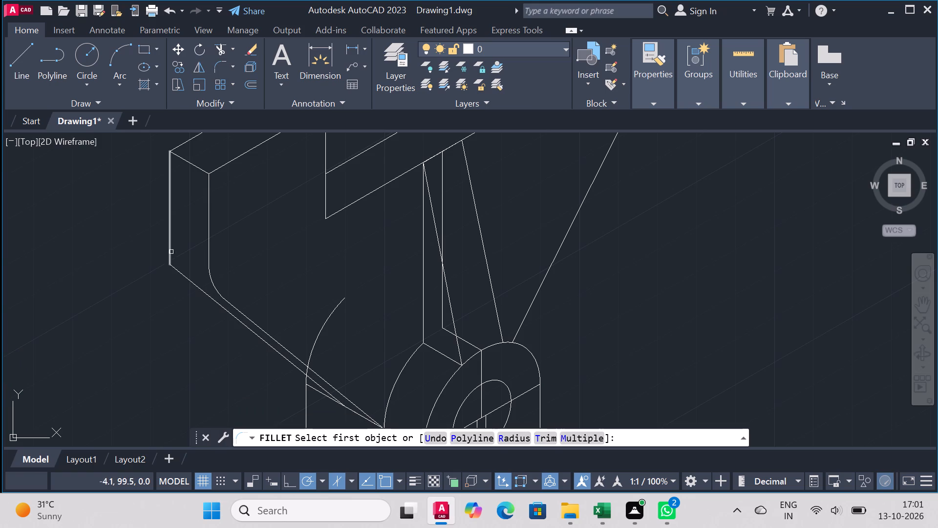
{"action": "left_click", "coordinate": [171, 252]}
{"action": "left_click", "coordinate": [190, 283]}
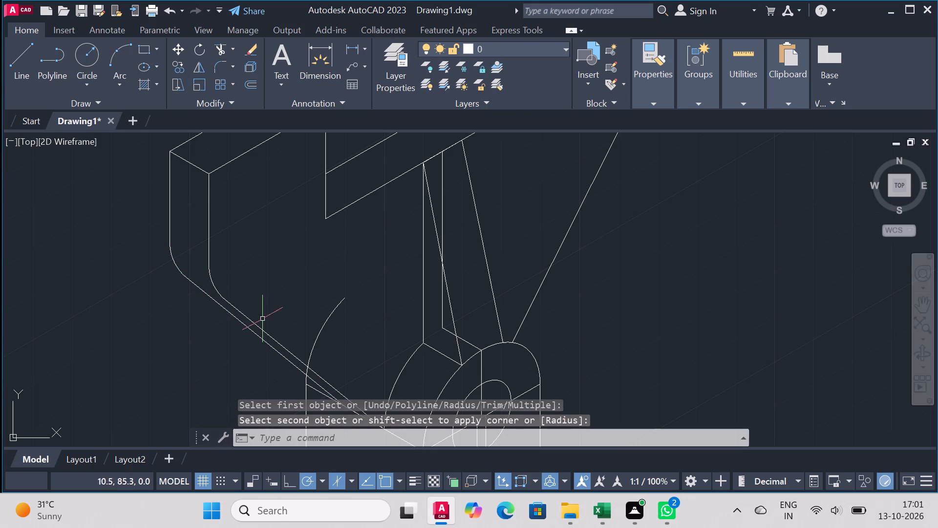
Trim the base's upper side edge where it runs behind the sloping lines, toward the rear arc's lower end.
{"action": "scroll", "coordinate": [383, 224], "scroll_direction": "down", "scroll_amount": 2}
{"action": "scroll", "coordinate": [384, 261], "scroll_direction": "up", "scroll_amount": 3}
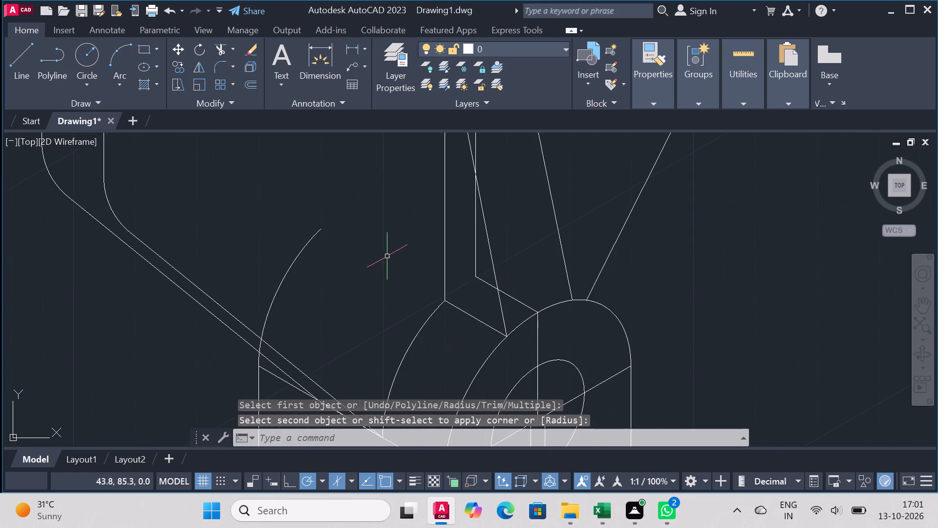
{"action": "scroll", "coordinate": [388, 253], "scroll_direction": "down", "scroll_amount": 1}
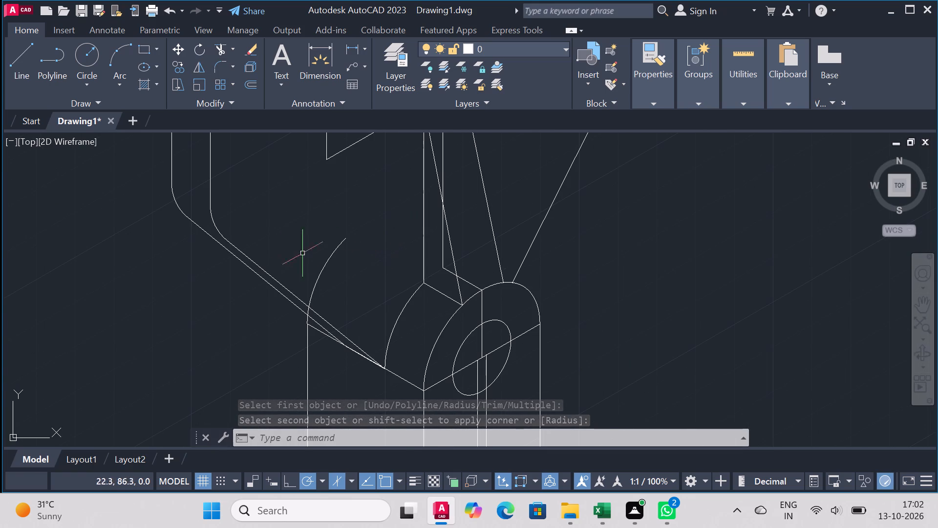
{"action": "left_click", "coordinate": [216, 46]}
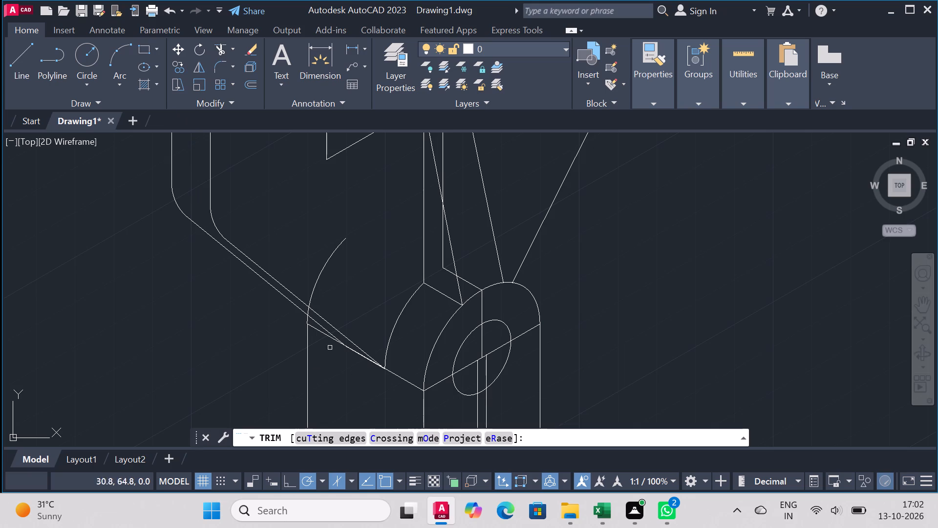
{"action": "left_click", "coordinate": [316, 332]}
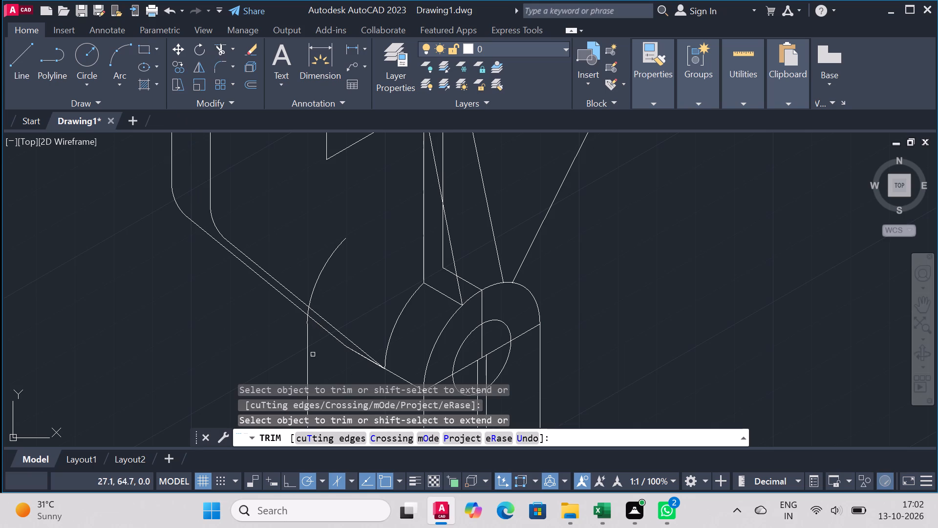
{"action": "left_click", "coordinate": [362, 358]}
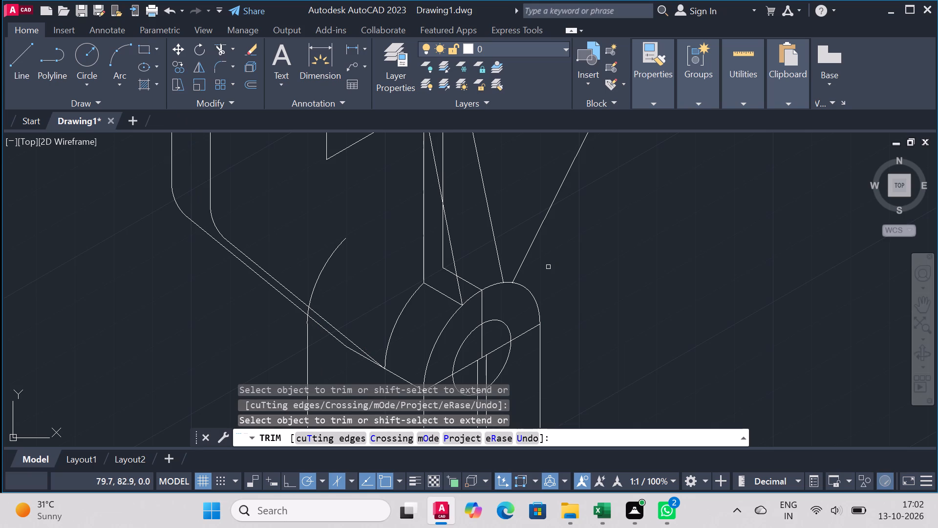
Extend the base's rear arc over its top until it meets the upright's vertical edge.
{"action": "scroll", "coordinate": [548, 267], "scroll_direction": "down", "scroll_amount": 1}
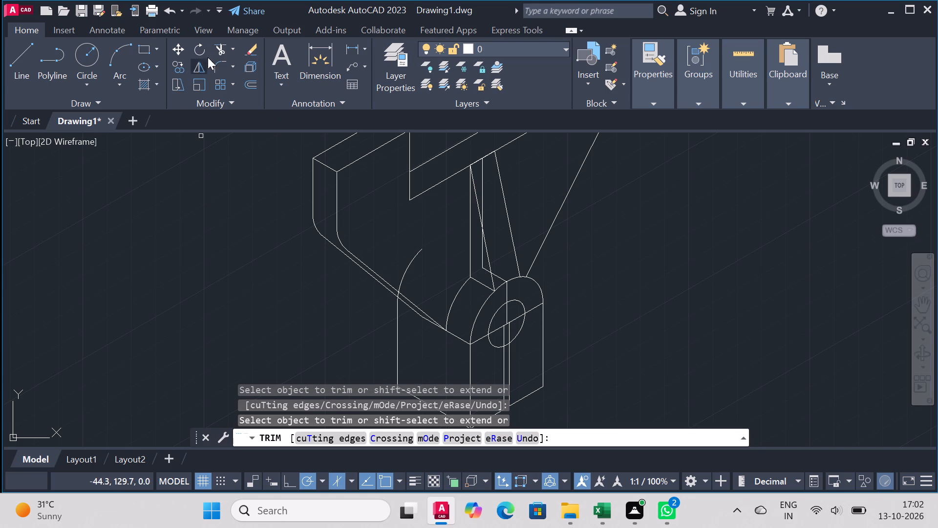
{"action": "left_click", "coordinate": [233, 52]}
{"action": "left_click", "coordinate": [229, 101]}
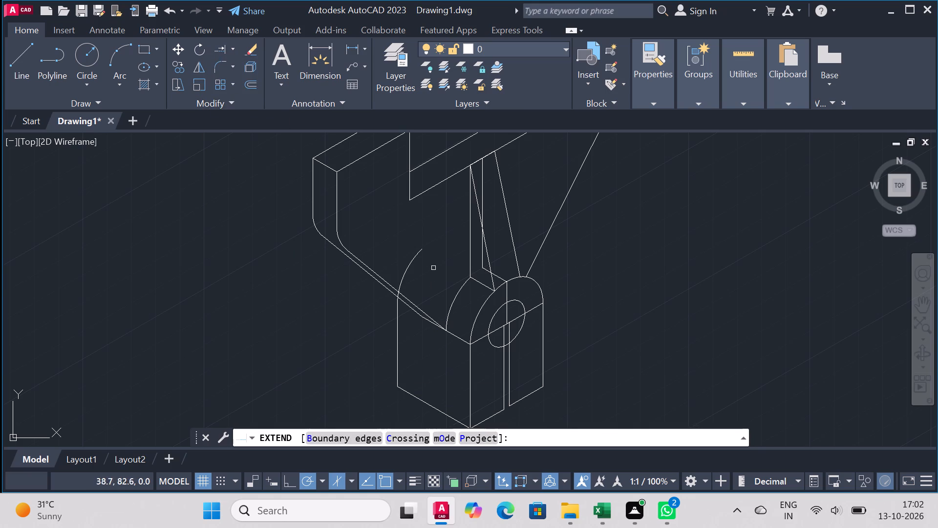
{"action": "left_click", "coordinate": [415, 259]}
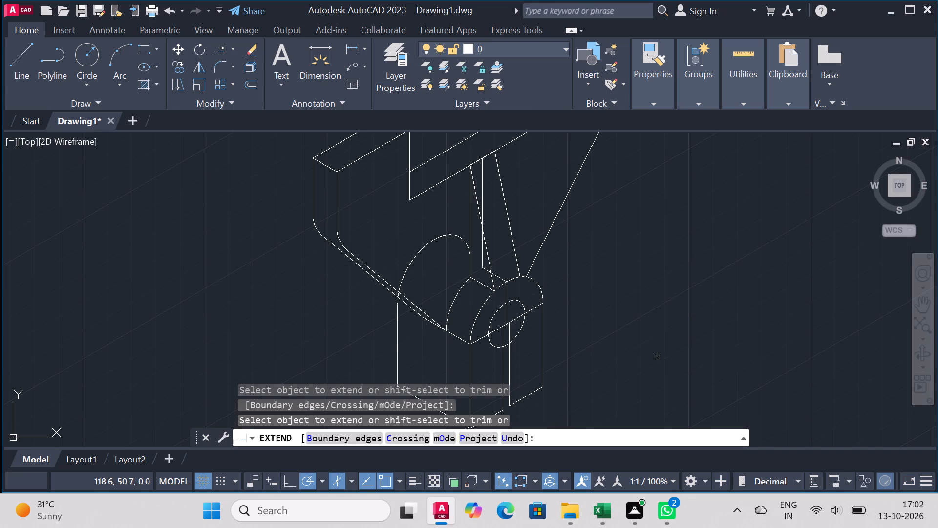
{"action": "left_click", "coordinate": [509, 294]}
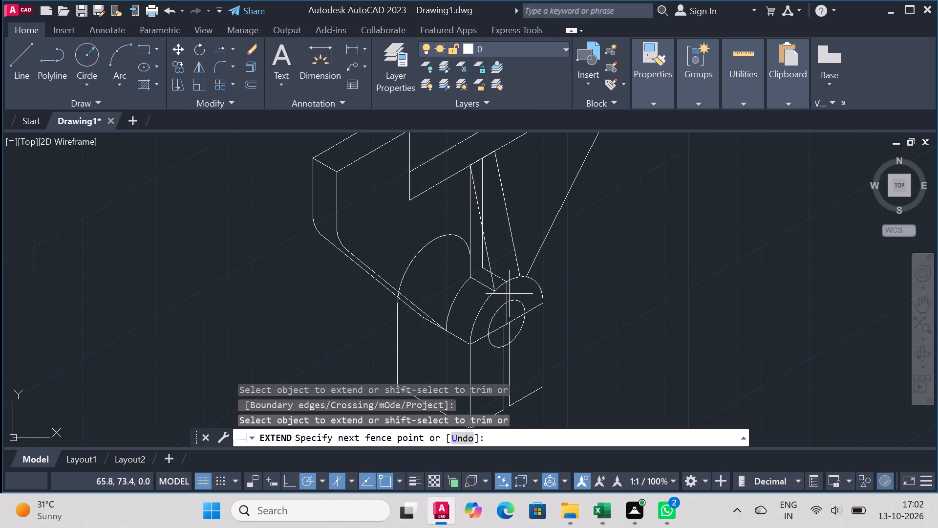
{"action": "key", "text": "Escape"}
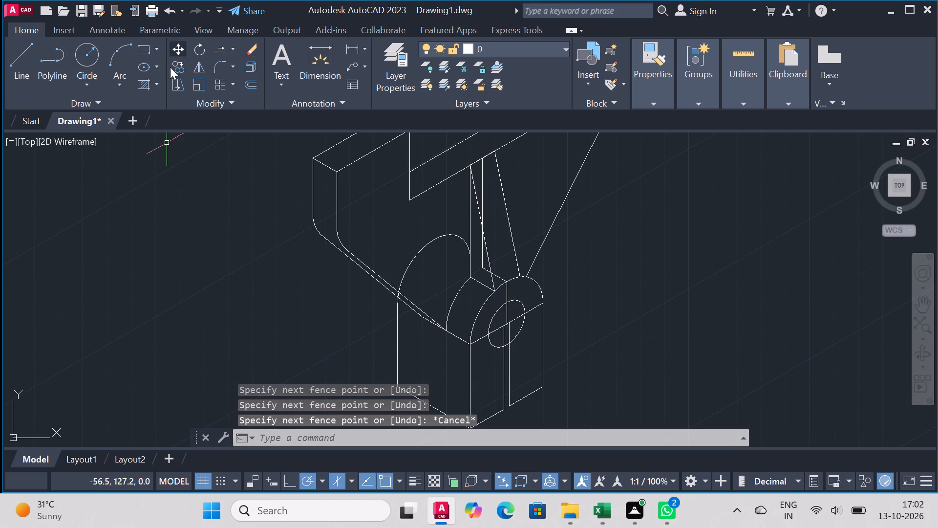
Trim away the vertical centre line between the top of the round-topped face and the hole's centre.
{"action": "left_click", "coordinate": [233, 52]}
{"action": "left_click", "coordinate": [239, 73]}
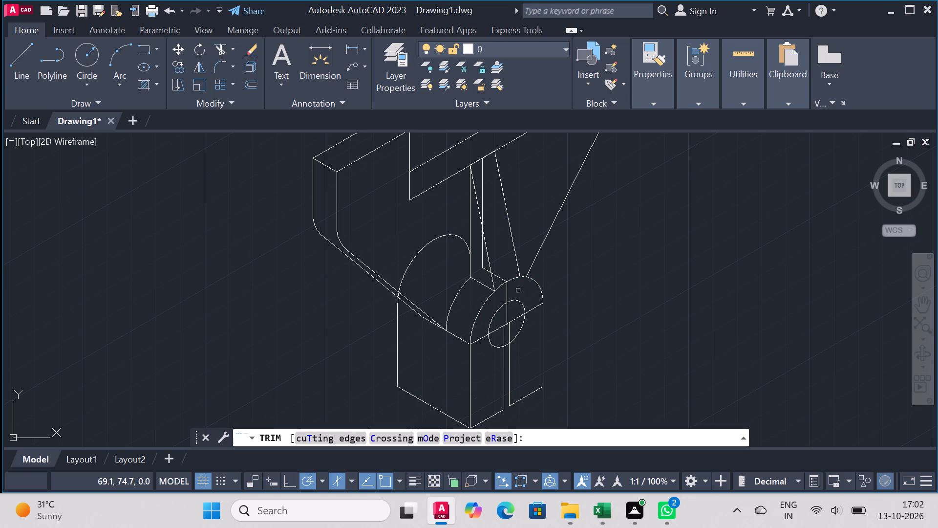
{"action": "left_click_drag", "start_coordinate": [516, 293], "coordinate": [504, 296]}
{"action": "scroll", "coordinate": [506, 311], "scroll_direction": "up", "scroll_amount": 1}
{"action": "left_click", "coordinate": [506, 311]}
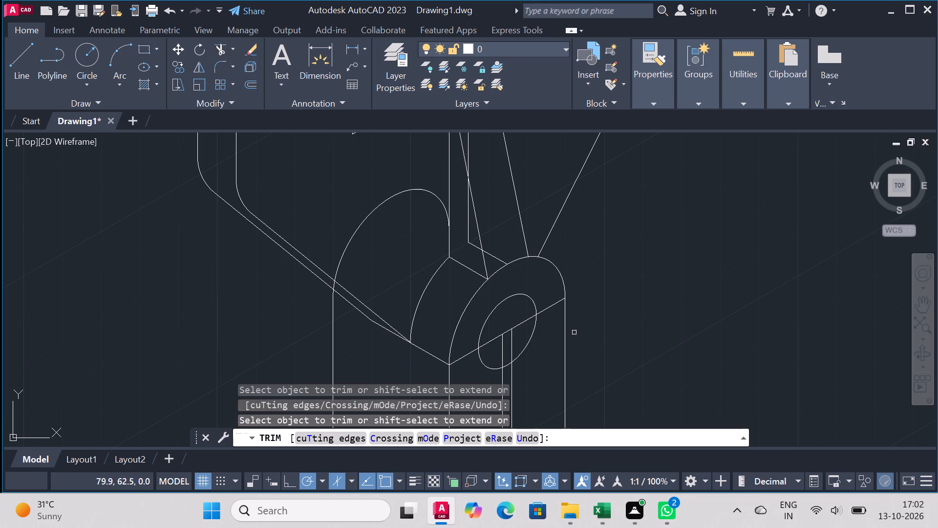
Trim away the inclined centre line running across the round-topped face and through the hole.
{"action": "left_click", "coordinate": [463, 358]}
{"action": "left_click", "coordinate": [492, 344]}
{"action": "left_click", "coordinate": [506, 333]}
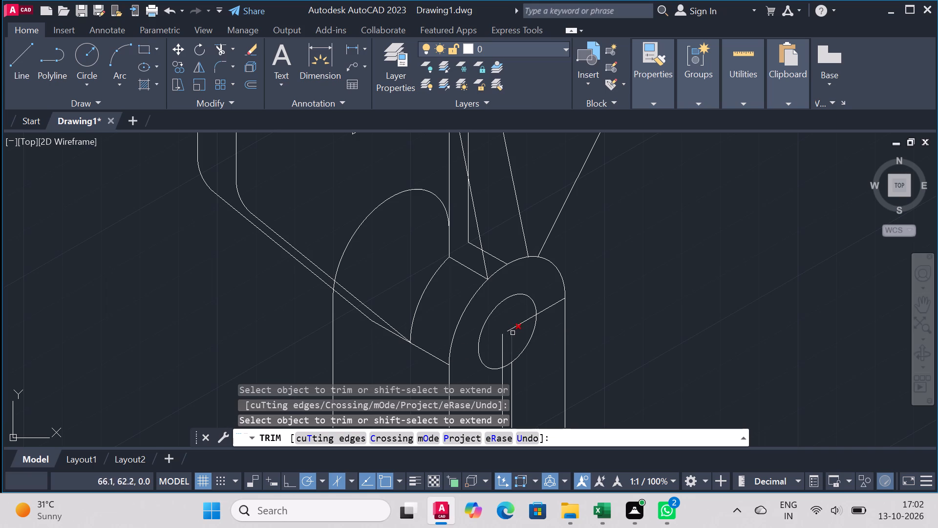
{"action": "left_click", "coordinate": [519, 325]}
{"action": "left_click", "coordinate": [509, 331]}
{"action": "left_click", "coordinate": [550, 310]}
Trim the two vertical slot lines where they project inside the hole, ending them at its edge.
{"action": "scroll", "coordinate": [502, 318], "scroll_direction": "down", "scroll_amount": 2}
{"action": "scroll", "coordinate": [520, 342], "scroll_direction": "up", "scroll_amount": 4}
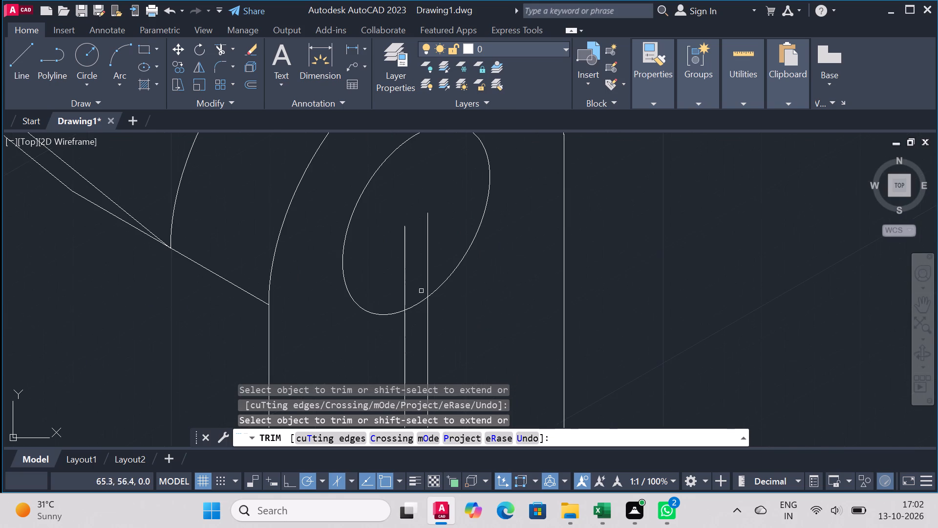
{"action": "left_click", "coordinate": [405, 284]}
{"action": "left_click", "coordinate": [430, 269]}
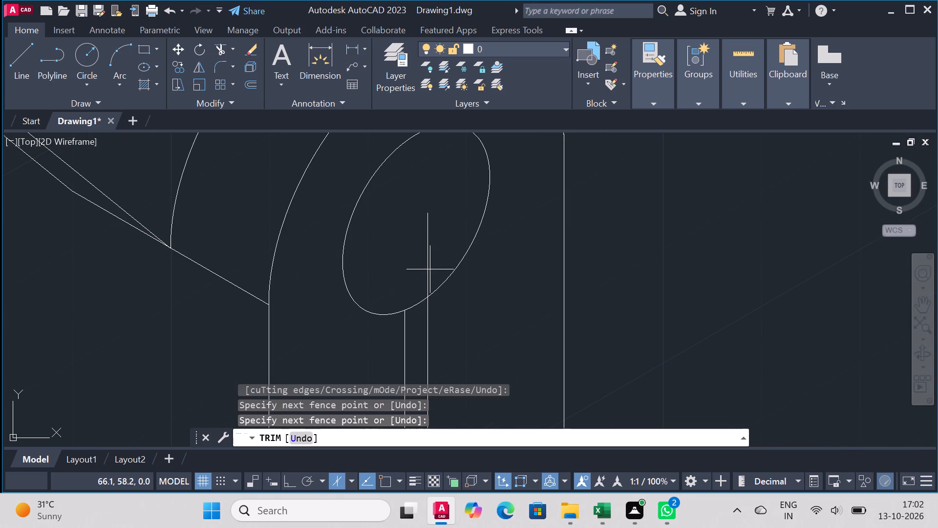
{"action": "left_click", "coordinate": [426, 270]}
Draw two parallel lines at 150° inside the hole, from the tops of both slot lines to the hole's opposite edge.
{"action": "left_click", "coordinate": [24, 63]}
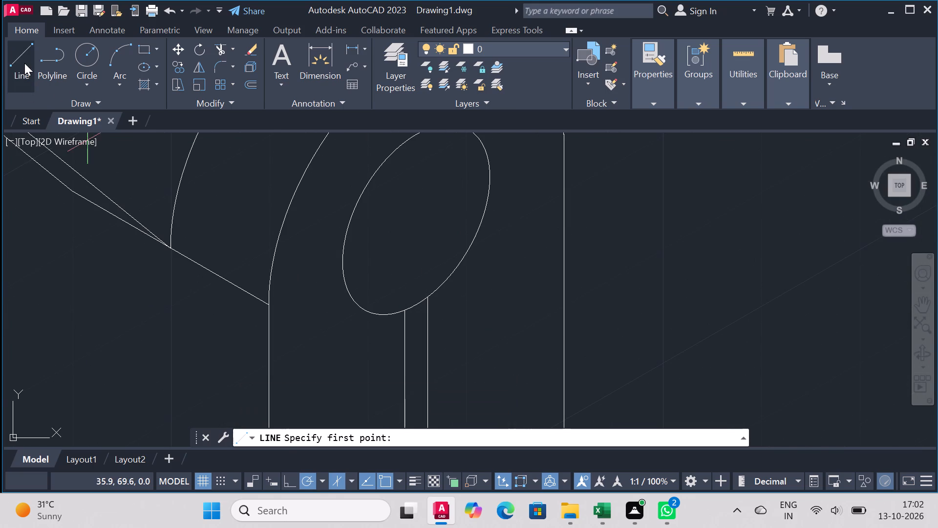
{"action": "left_click", "coordinate": [427, 299]}
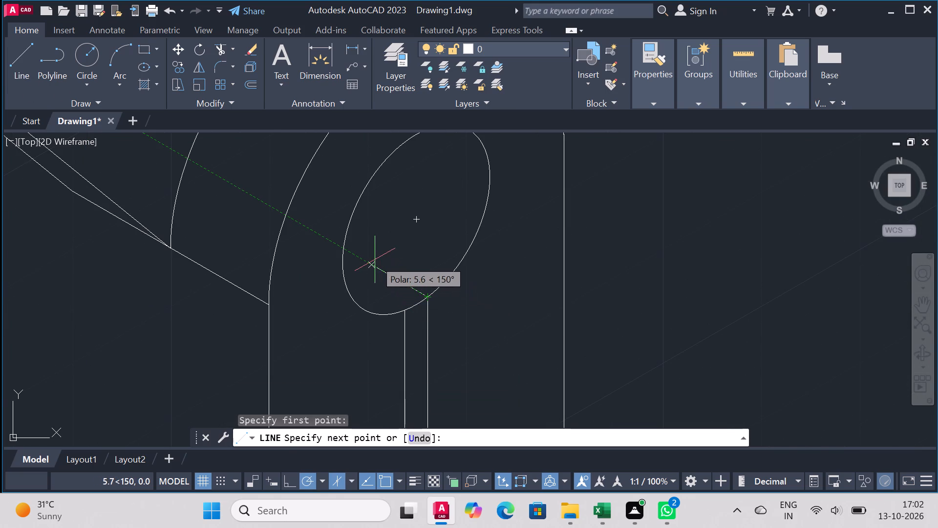
{"action": "left_click", "coordinate": [346, 248]}
{"action": "right_click", "coordinate": [346, 248]}
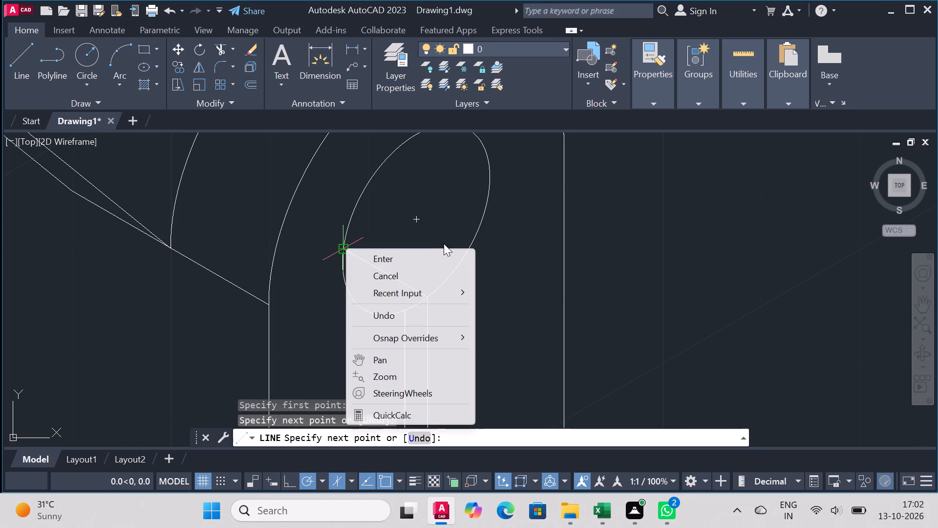
{"action": "left_click", "coordinate": [426, 257]}
{"action": "right_click", "coordinate": [554, 234]}
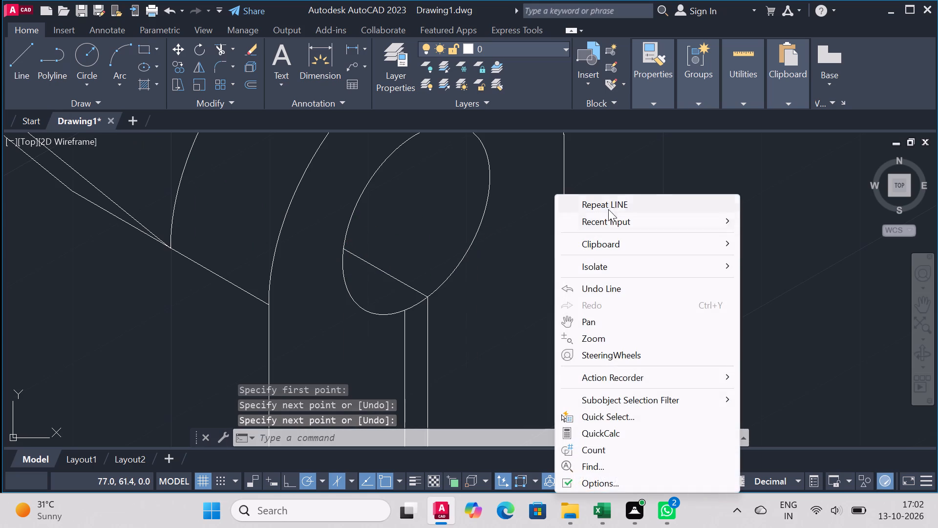
{"action": "left_click", "coordinate": [608, 206]}
{"action": "left_click", "coordinate": [401, 308]}
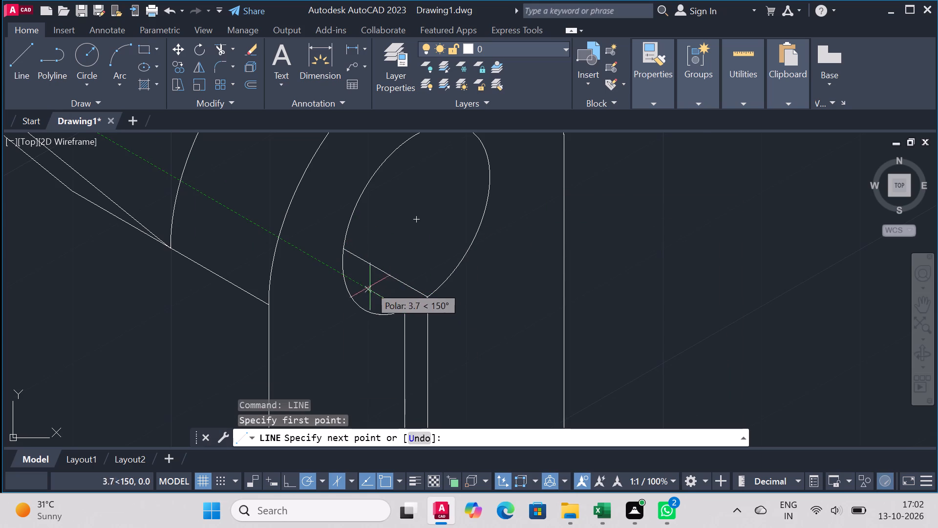
{"action": "left_click", "coordinate": [345, 270]}
{"action": "right_click", "coordinate": [345, 270]}
{"action": "left_click", "coordinate": [389, 275]}
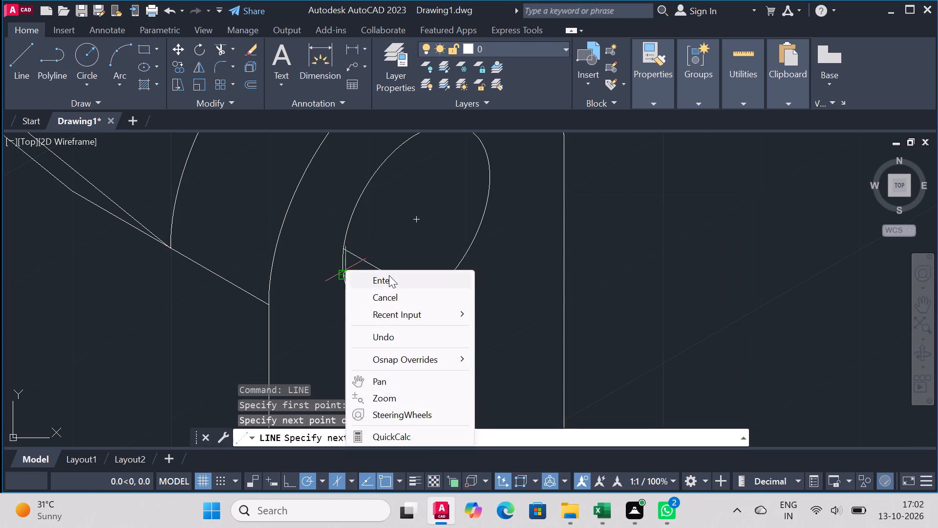
Trim away the short piece of the hole's edge between the two vertical slot lines, opening the slot into the hole.
{"action": "scroll", "coordinate": [502, 269], "scroll_direction": "down", "scroll_amount": 2}
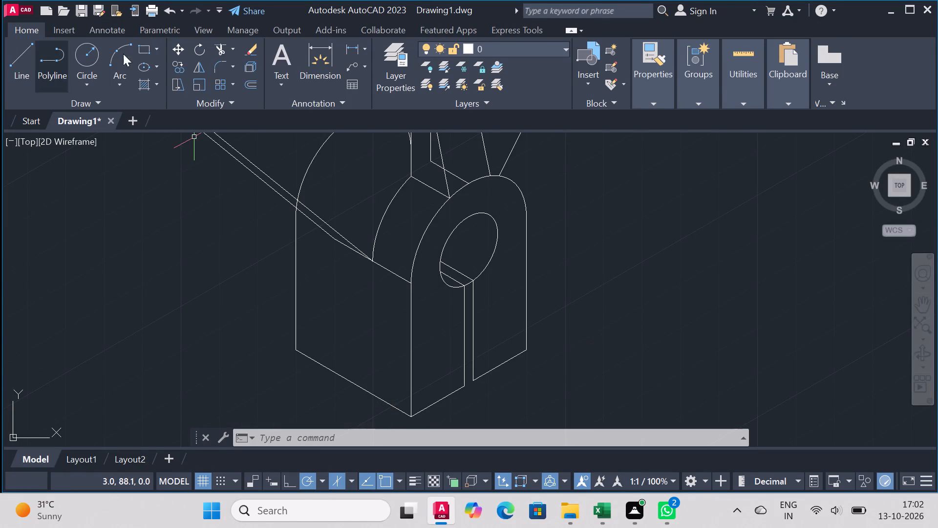
{"action": "left_click", "coordinate": [213, 49]}
{"action": "scroll", "coordinate": [484, 293], "scroll_direction": "up", "scroll_amount": 3}
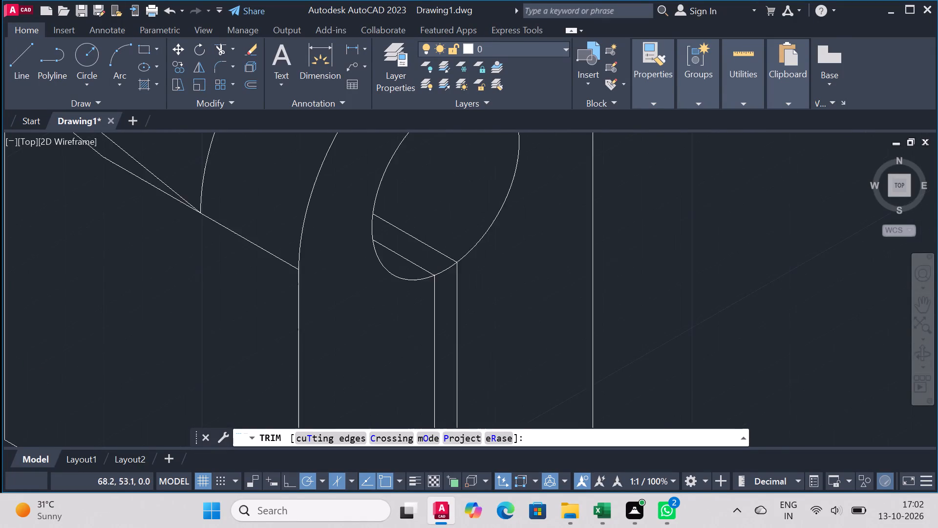
{"action": "left_click", "coordinate": [421, 259]}
{"action": "scroll", "coordinate": [526, 289], "scroll_direction": "down", "scroll_amount": 2}
{"action": "scroll", "coordinate": [518, 285], "scroll_direction": "up", "scroll_amount": 1}
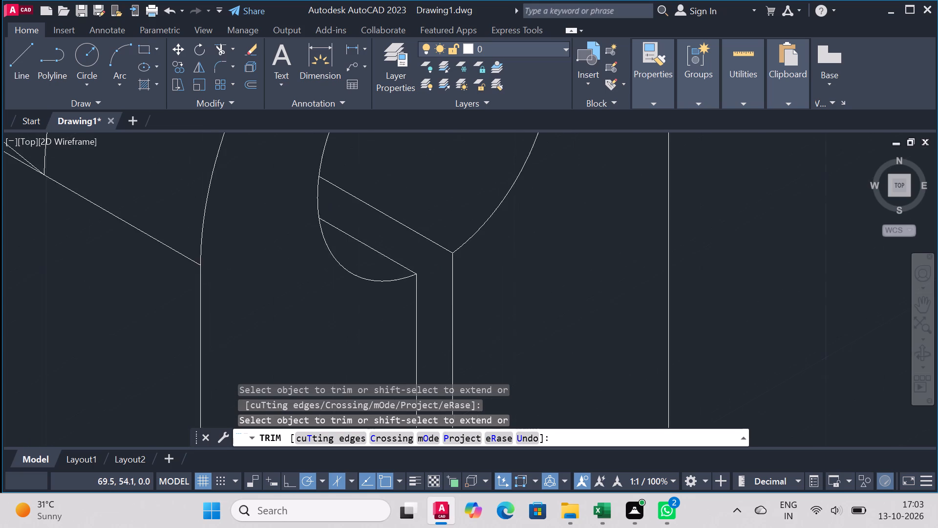
{"action": "scroll", "coordinate": [518, 285], "scroll_direction": "up", "scroll_amount": 1}
{"action": "scroll", "coordinate": [518, 285], "scroll_direction": "down", "scroll_amount": 7}
{"action": "scroll", "coordinate": [504, 245], "scroll_direction": "up", "scroll_amount": 3}
{"action": "scroll", "coordinate": [507, 269], "scroll_direction": "down", "scroll_amount": 2}
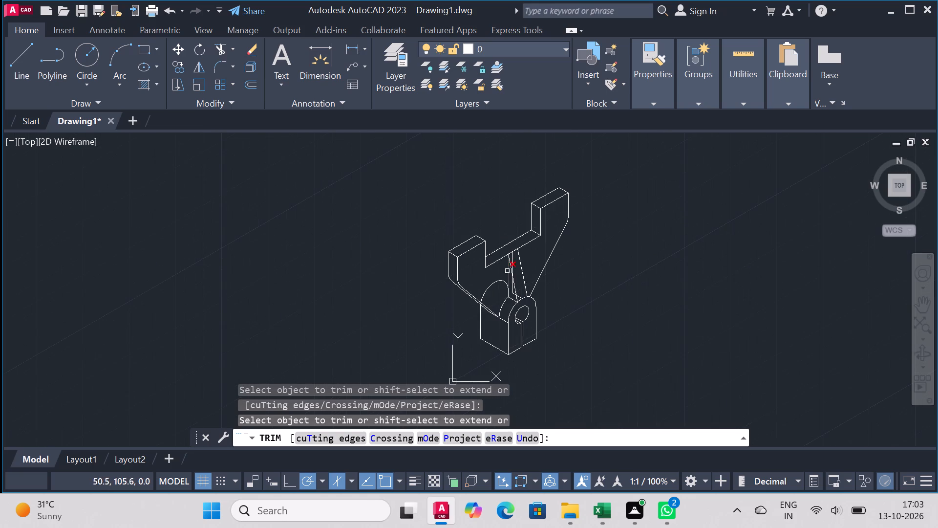
Load the ACAD_ISO02W100 ISO dash linetype into the drawing.
{"action": "left_click", "coordinate": [656, 105]}
{"action": "left_click", "coordinate": [785, 141]}
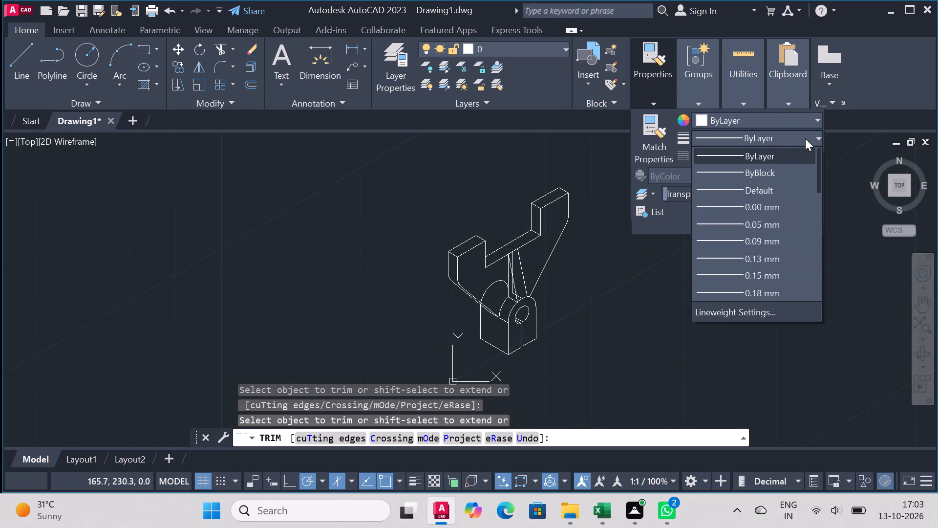
{"action": "left_click", "coordinate": [805, 138]}
{"action": "left_click", "coordinate": [816, 152]}
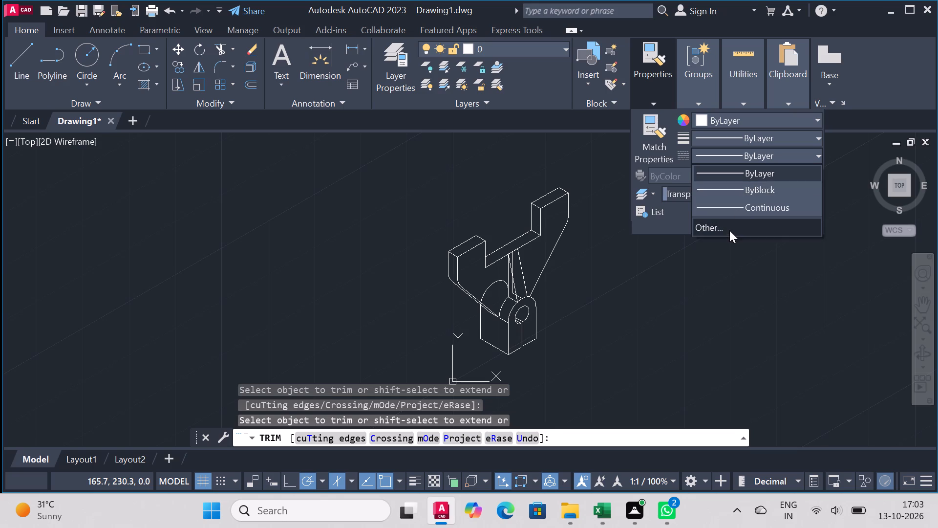
{"action": "left_click", "coordinate": [729, 229]}
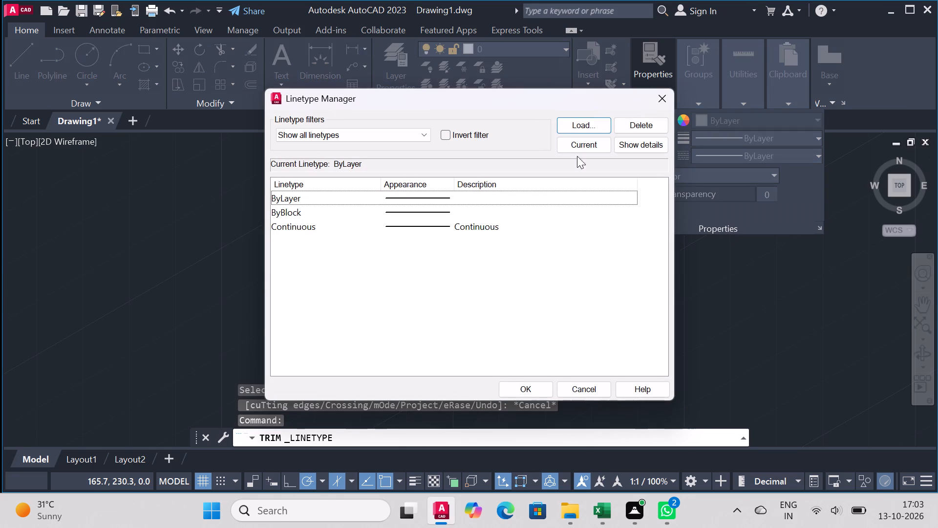
{"action": "left_click", "coordinate": [587, 130]}
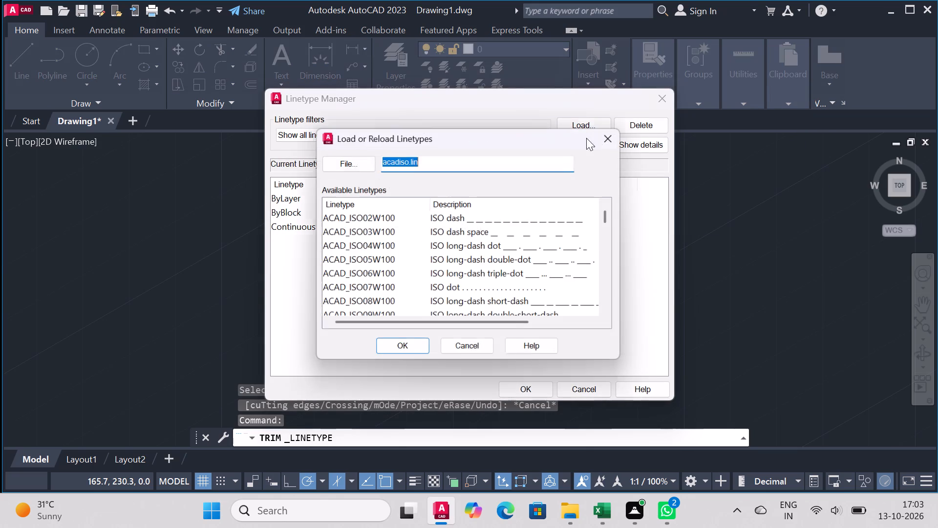
{"action": "left_click", "coordinate": [553, 221]}
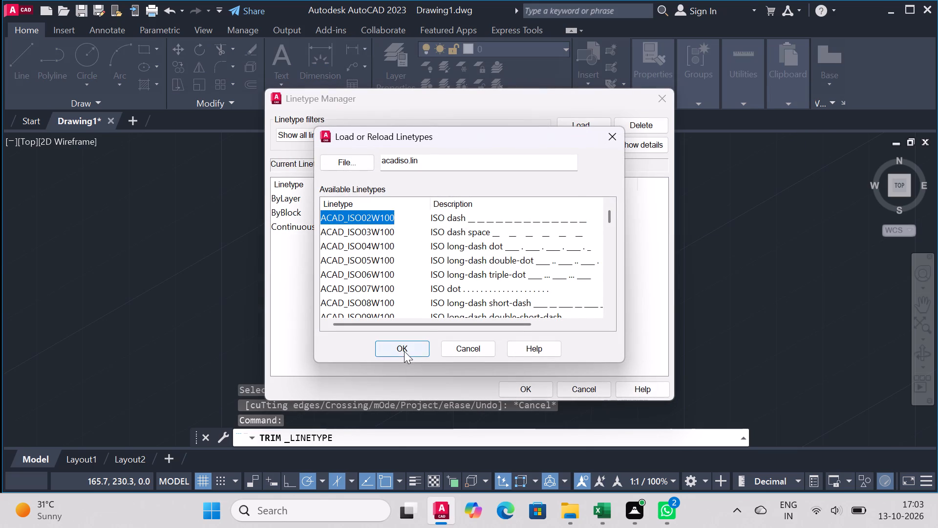
{"action": "left_click", "coordinate": [404, 351]}
{"action": "left_click", "coordinate": [527, 391]}
Change the linetype of the base's rear arc to ACAD_ISO02W100.
{"action": "scroll", "coordinate": [508, 343], "scroll_direction": "up", "scroll_amount": 2}
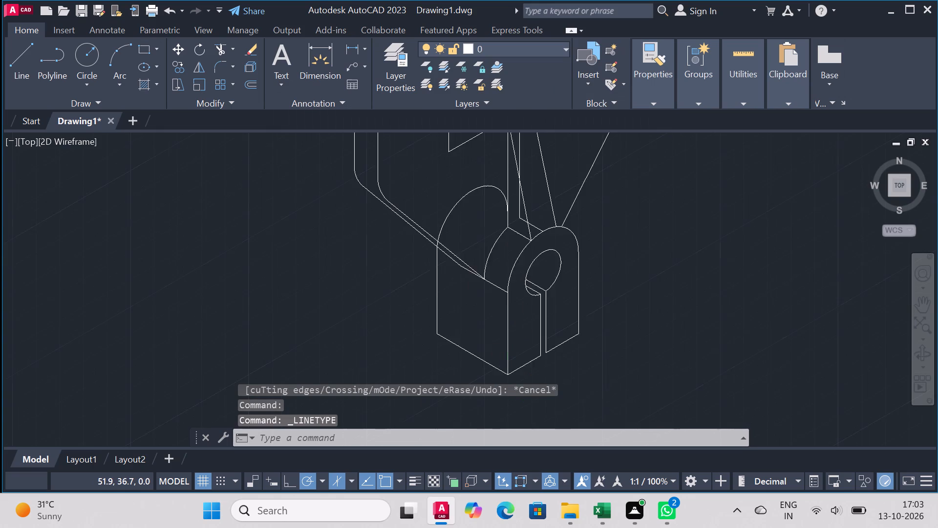
{"action": "scroll", "coordinate": [508, 343], "scroll_direction": "up", "scroll_amount": 1}
{"action": "scroll", "coordinate": [552, 266], "scroll_direction": "down", "scroll_amount": 2}
{"action": "scroll", "coordinate": [562, 228], "scroll_direction": "up", "scroll_amount": 1}
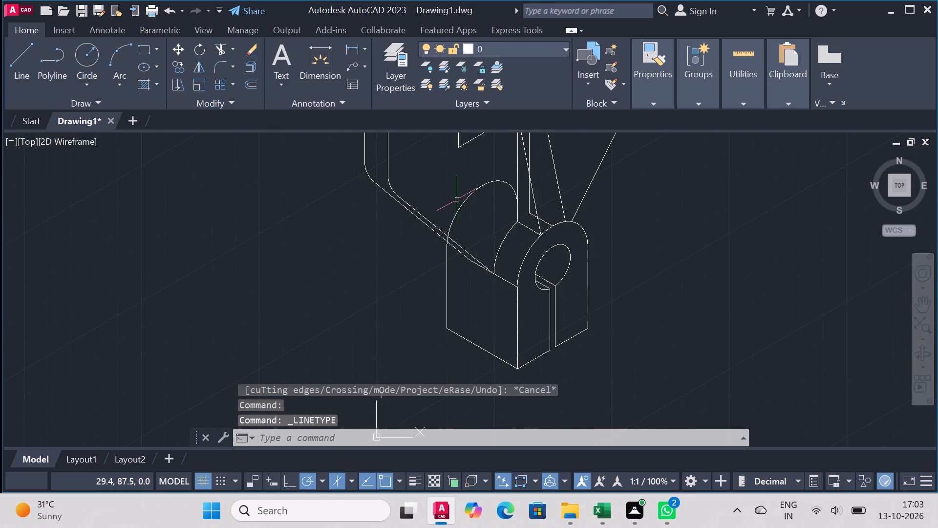
{"action": "double_click", "coordinate": [466, 202]}
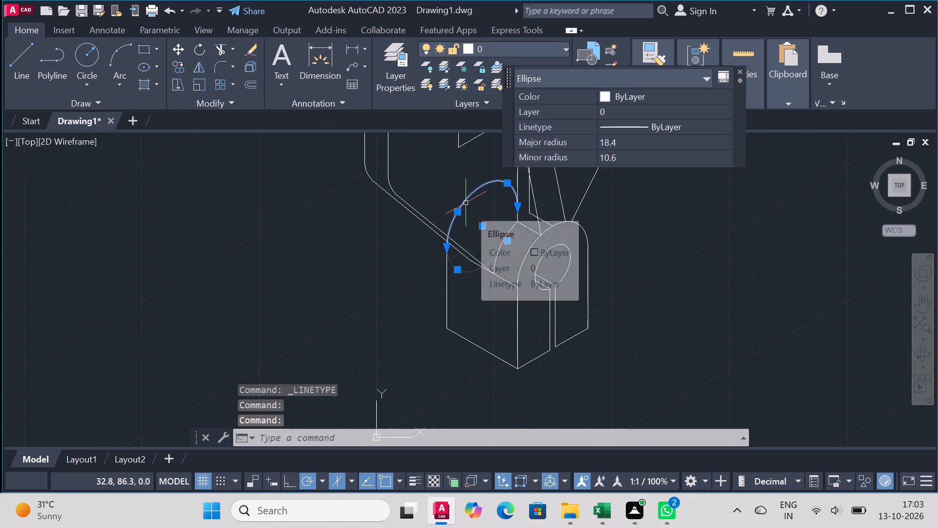
{"action": "left_click", "coordinate": [678, 126]}
{"action": "left_click", "coordinate": [678, 125]}
{"action": "left_click", "coordinate": [678, 160]}
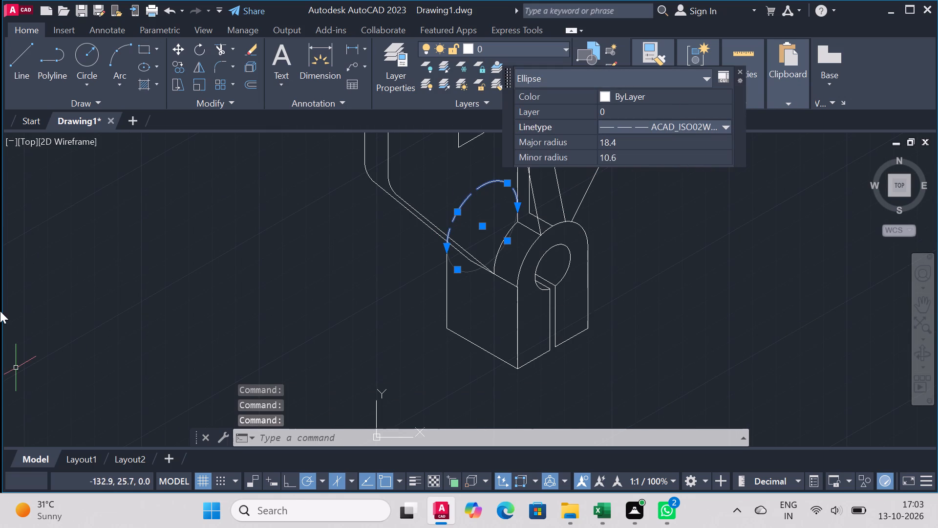
{"action": "key", "text": "Escape"}
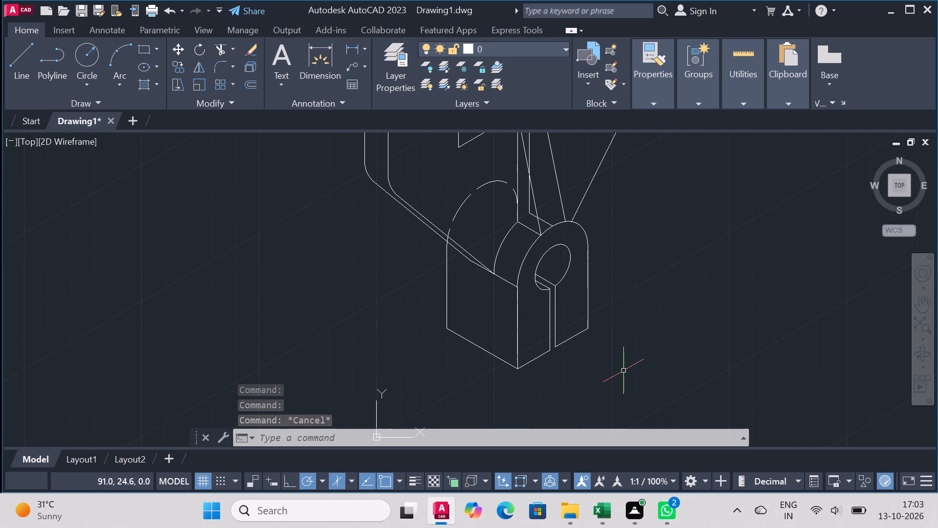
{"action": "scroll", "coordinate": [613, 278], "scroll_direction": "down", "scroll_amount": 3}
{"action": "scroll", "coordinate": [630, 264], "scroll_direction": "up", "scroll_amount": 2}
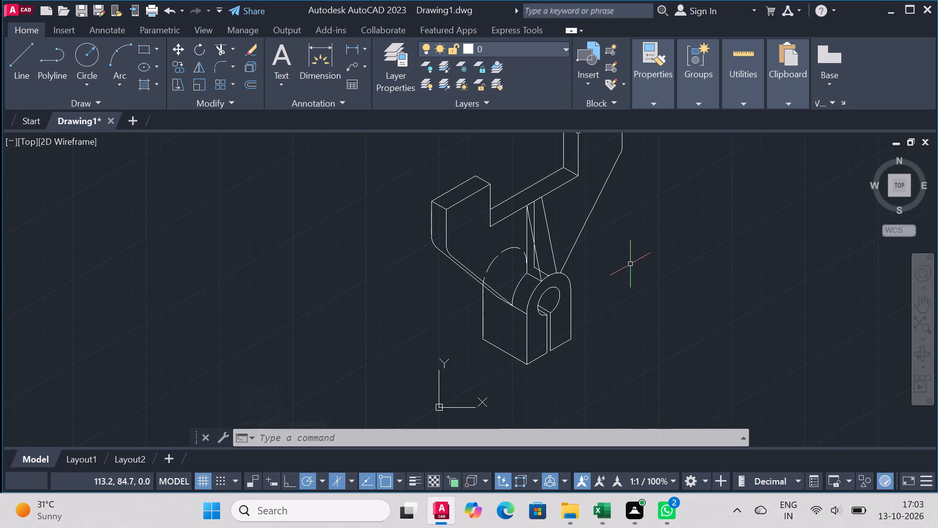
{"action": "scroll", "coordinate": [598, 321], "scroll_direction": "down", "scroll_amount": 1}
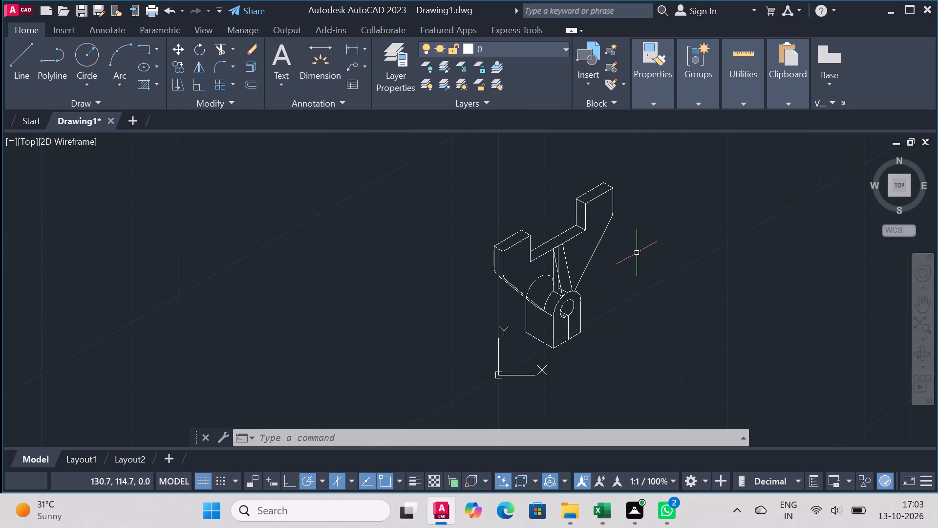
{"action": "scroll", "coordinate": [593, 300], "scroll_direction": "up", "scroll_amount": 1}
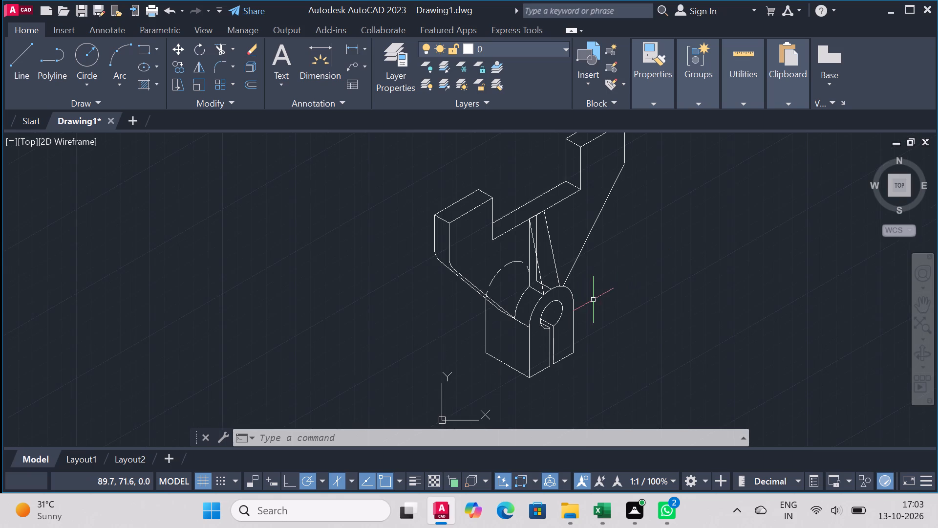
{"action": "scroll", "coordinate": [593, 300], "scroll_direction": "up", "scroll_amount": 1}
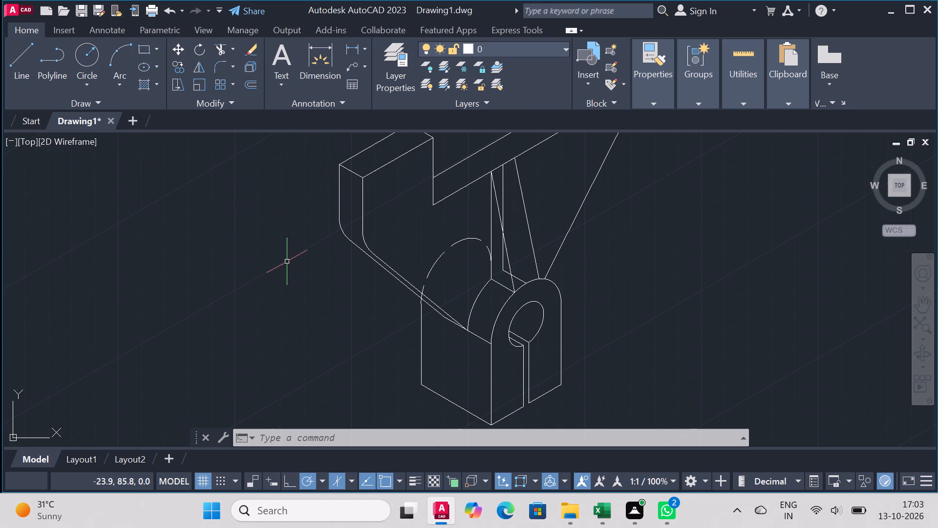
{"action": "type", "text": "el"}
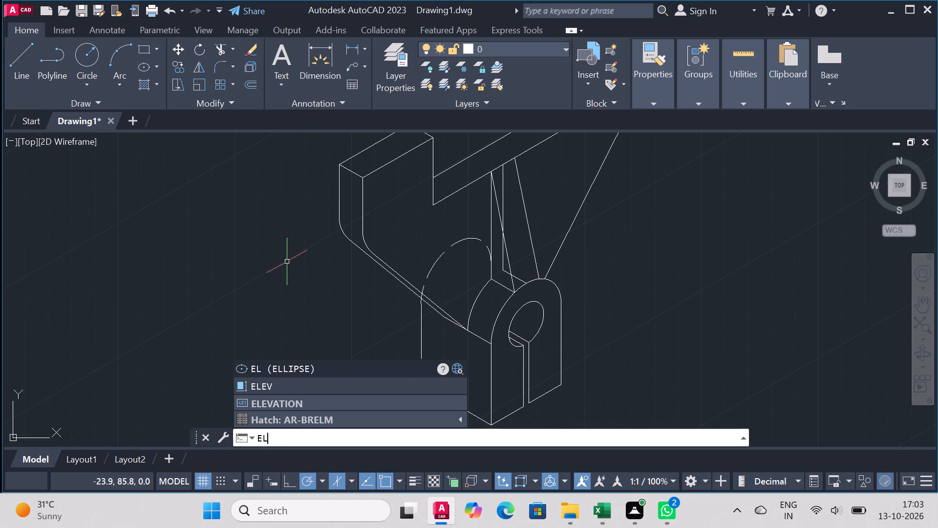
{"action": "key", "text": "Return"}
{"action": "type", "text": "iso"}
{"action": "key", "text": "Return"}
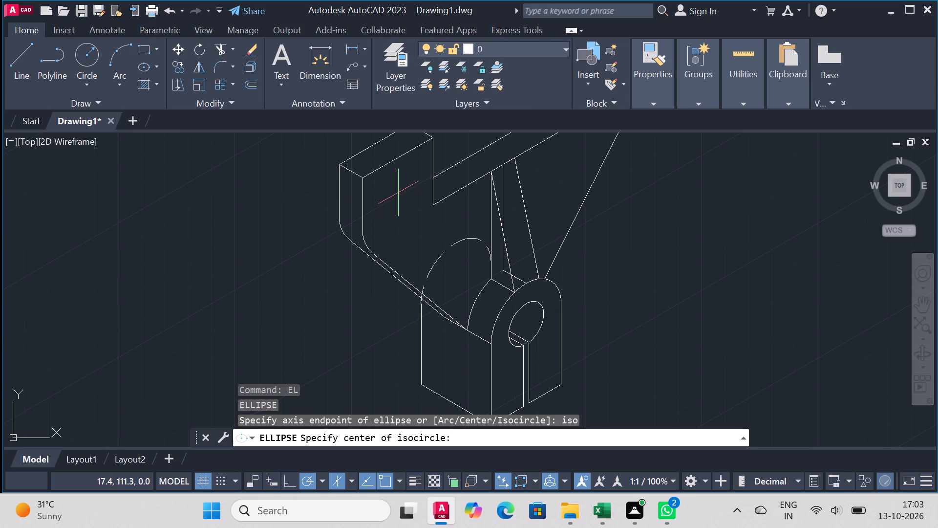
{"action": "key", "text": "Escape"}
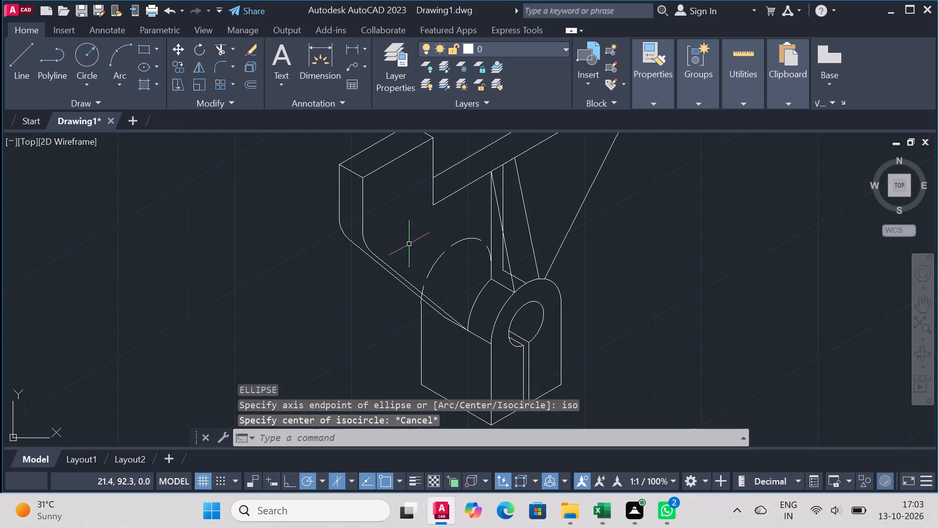
Draw a line 12.5 units vertically upward from the midpoint of the upper block's front recess edge, above the upright.
{"action": "left_click", "coordinate": [8, 55]}
{"action": "scroll", "coordinate": [441, 242], "scroll_direction": "down", "scroll_amount": 3}
{"action": "scroll", "coordinate": [466, 211], "scroll_direction": "up", "scroll_amount": 3}
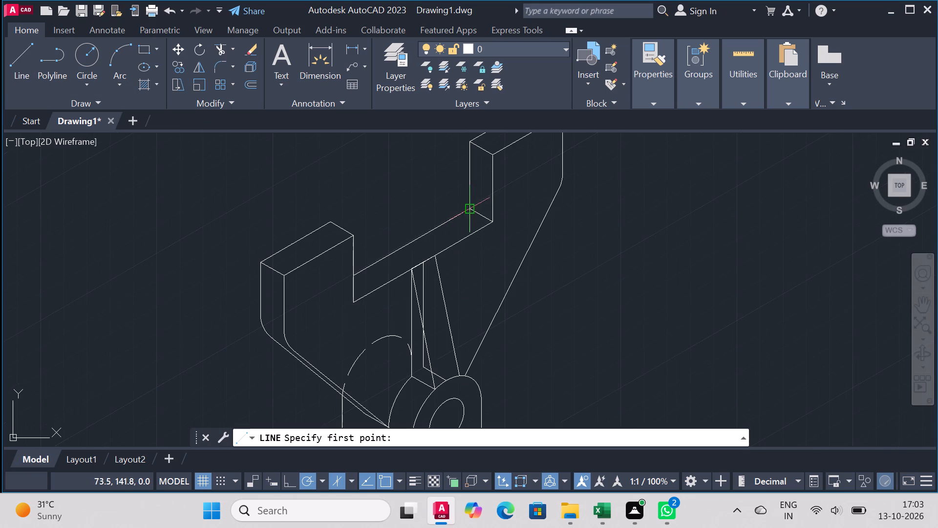
{"action": "left_click", "coordinate": [425, 262]}
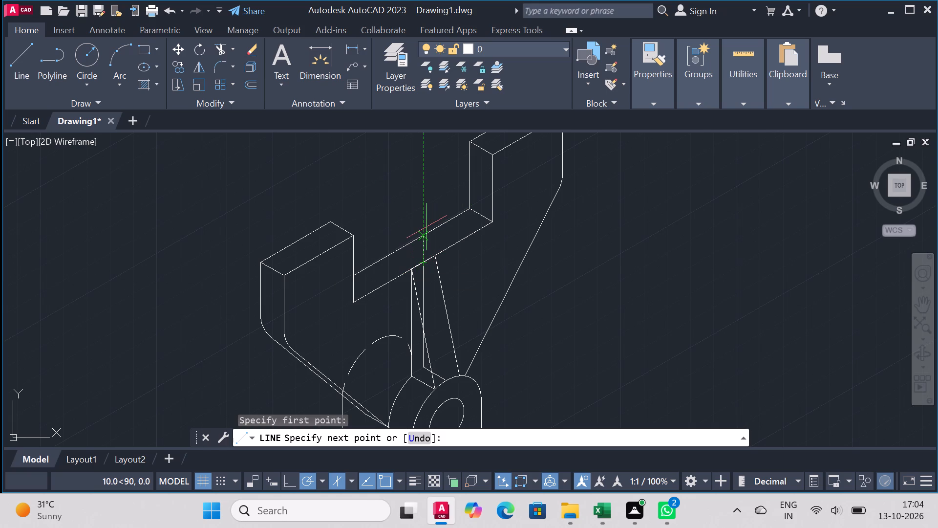
{"action": "type", "text": "12.5"}
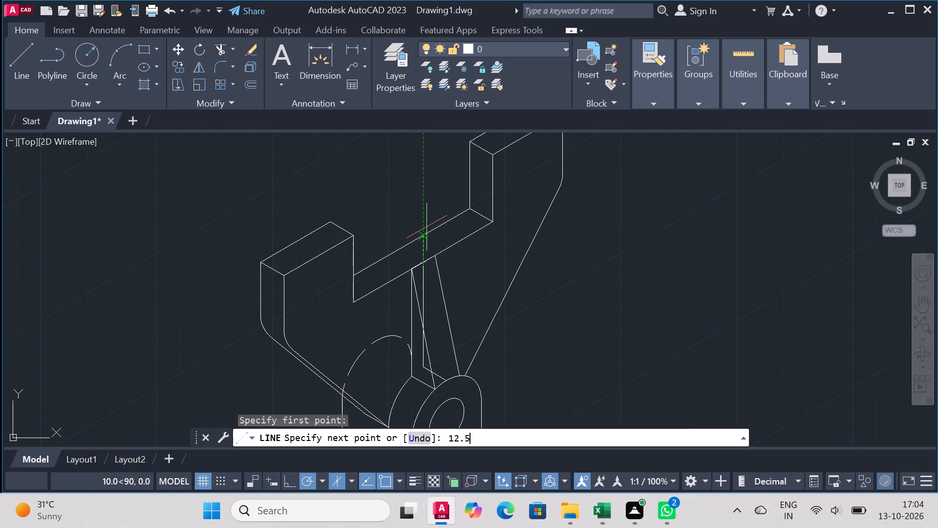
{"action": "key", "text": "Return"}
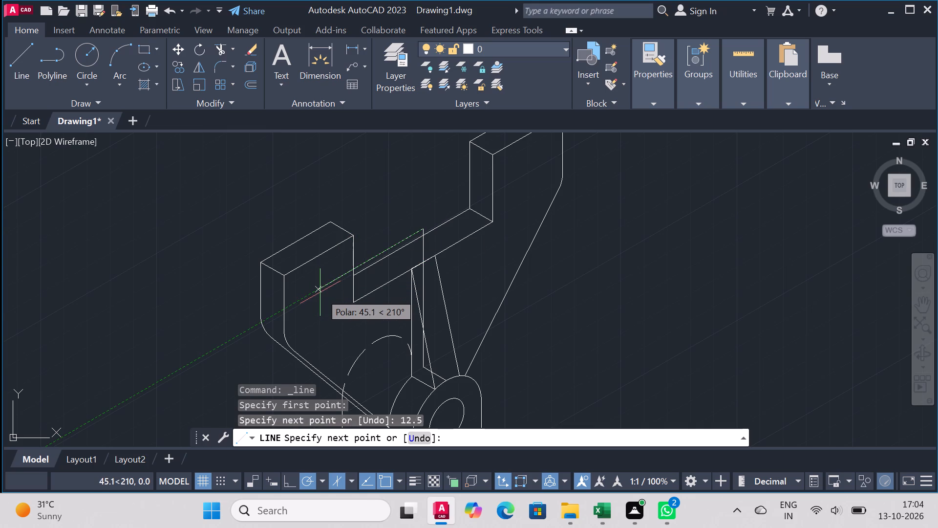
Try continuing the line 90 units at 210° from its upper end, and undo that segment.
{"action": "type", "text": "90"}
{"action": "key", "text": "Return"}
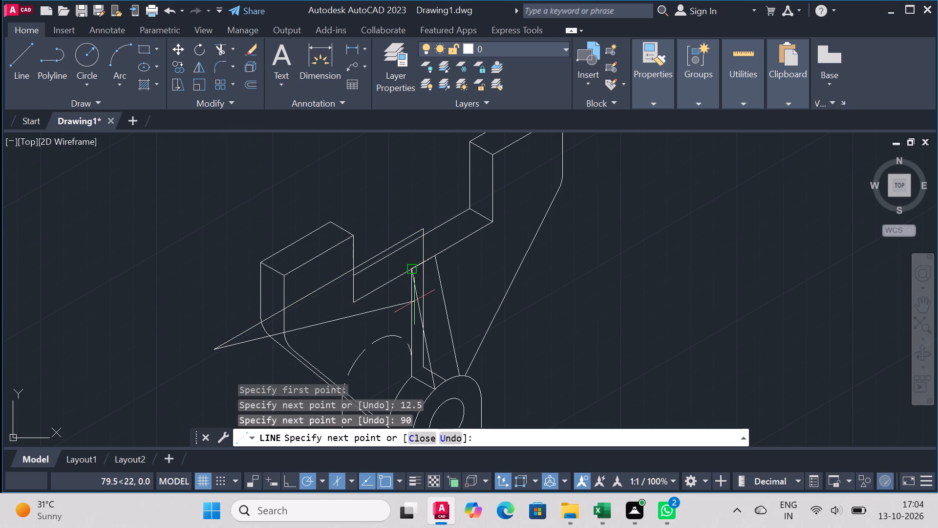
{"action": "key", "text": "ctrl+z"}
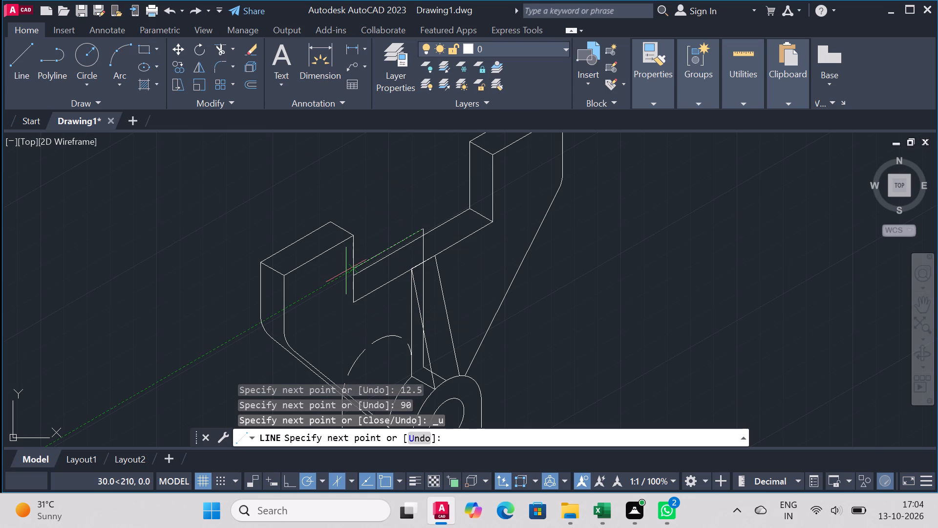
Draw a 45-unit line at 210° from the upper end of the 12.5-unit vertical line above the recess.
{"action": "type", "text": "45"}
{"action": "key", "text": "Return"}
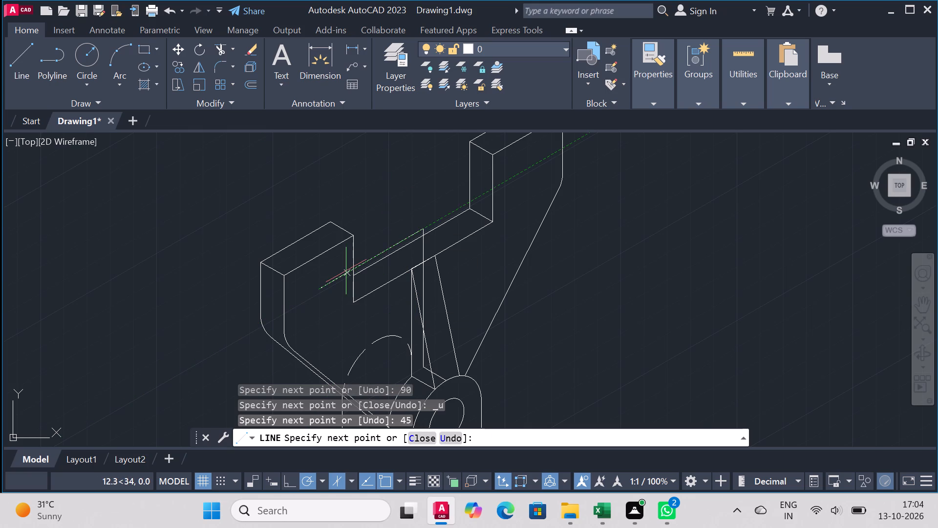
{"action": "key", "text": "Escape"}
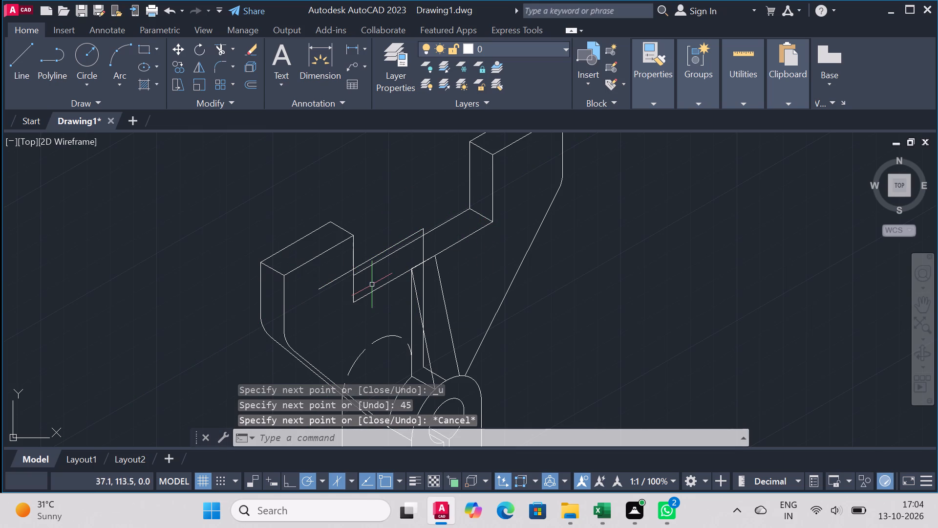
Draw a 45-unit line at 30° from the upper end of the same vertical construction line.
{"action": "right_click", "coordinate": [365, 196]}
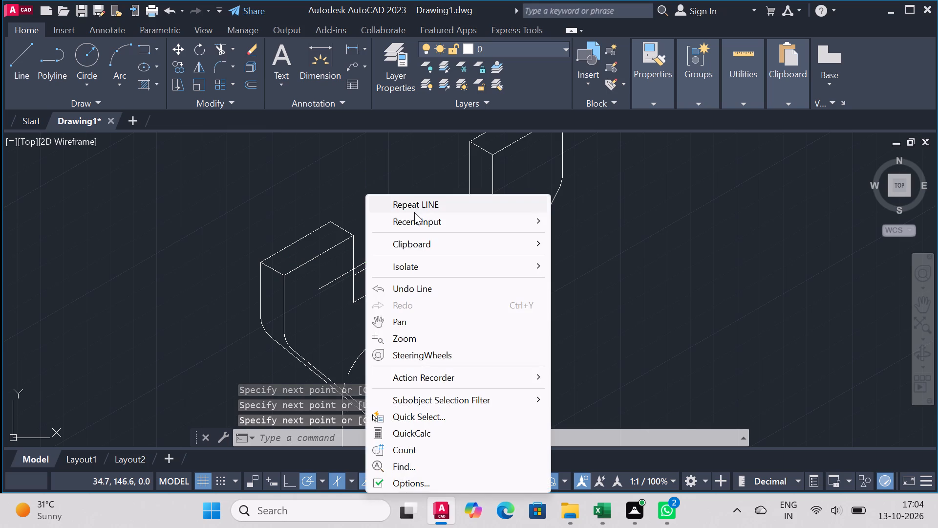
{"action": "left_click", "coordinate": [419, 203]}
{"action": "left_click", "coordinate": [423, 231]}
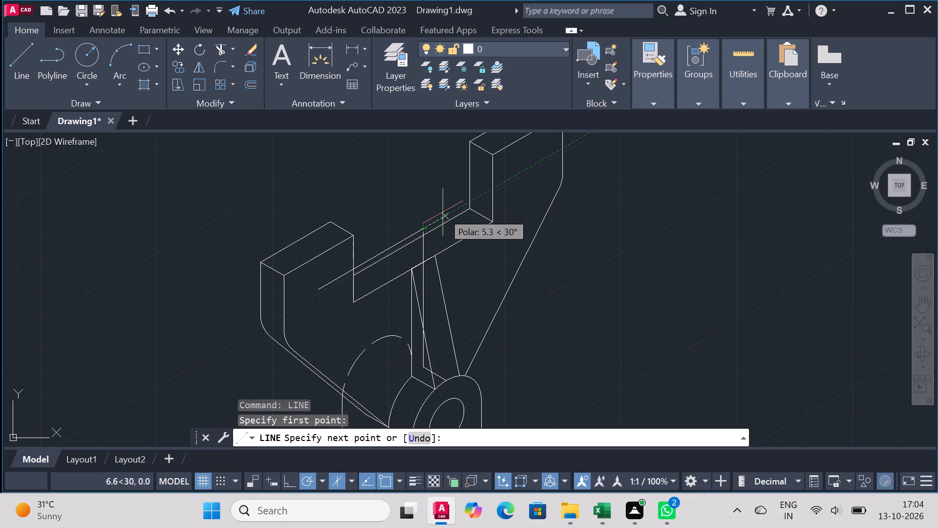
{"action": "type", "text": "45"}
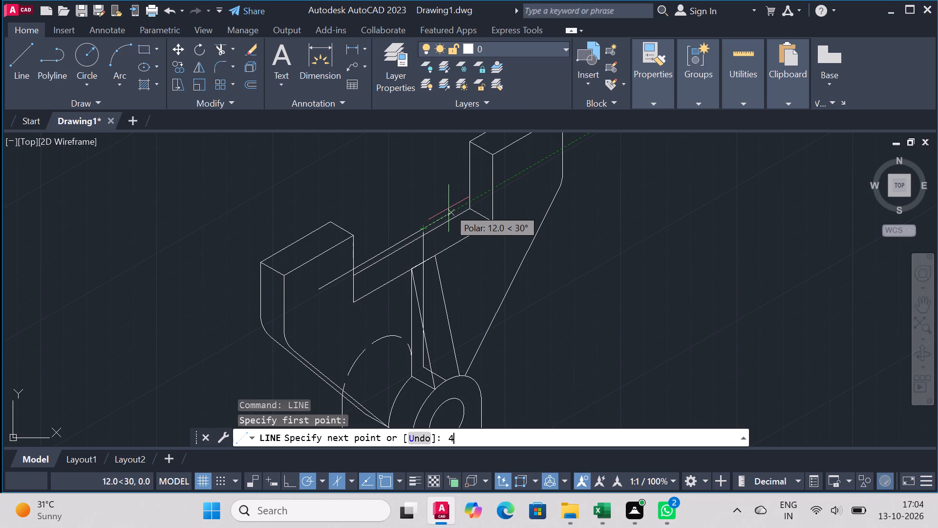
{"action": "key", "text": "Return"}
{"action": "right_click", "coordinate": [580, 235]}
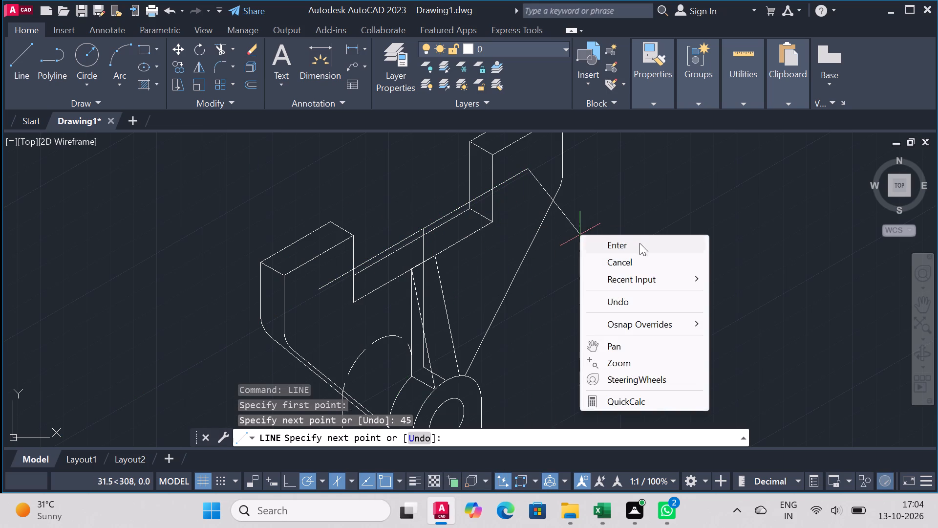
{"action": "left_click", "coordinate": [640, 243]}
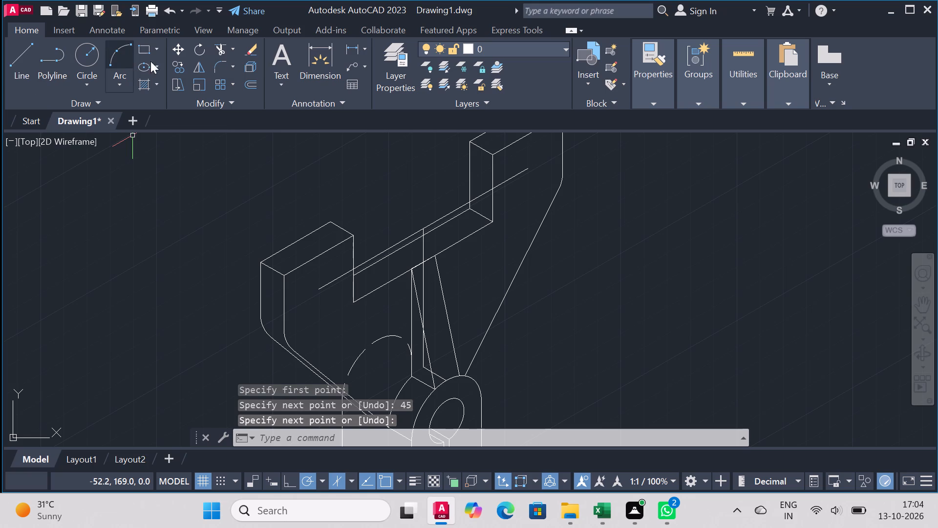
Trim the vertical construction line above the recess and the slanted lines, leaving only short stubs on the raised ends' front faces.
{"action": "left_click", "coordinate": [221, 45]}
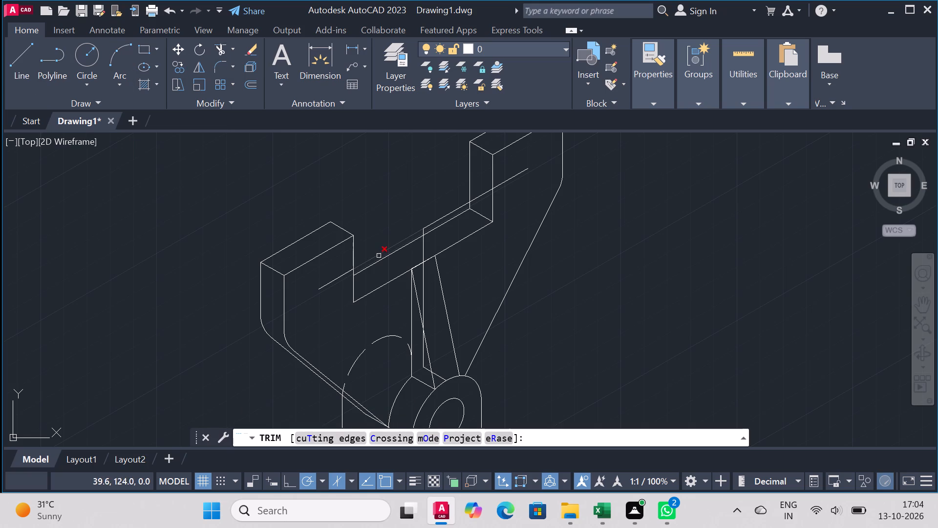
{"action": "left_click", "coordinate": [379, 255]}
{"action": "left_click", "coordinate": [447, 214]}
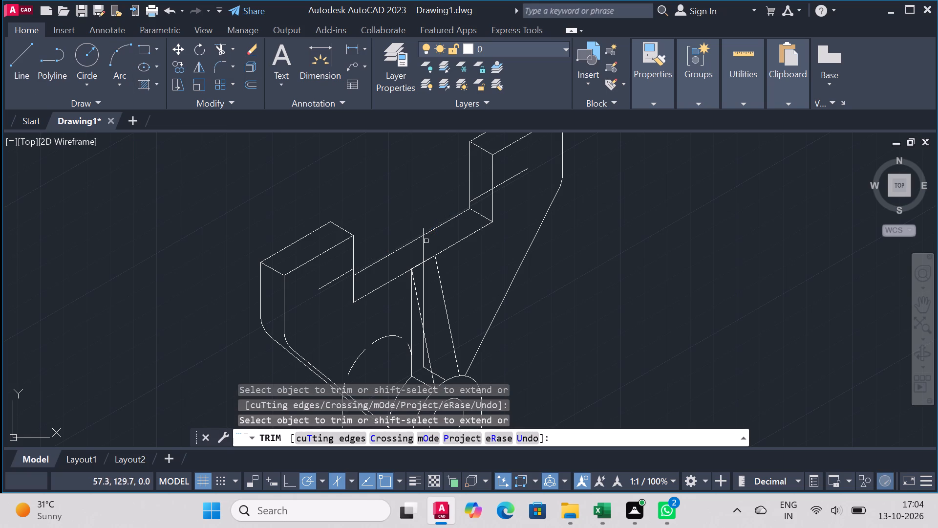
{"action": "left_click", "coordinate": [425, 244]}
{"action": "left_click", "coordinate": [423, 229]}
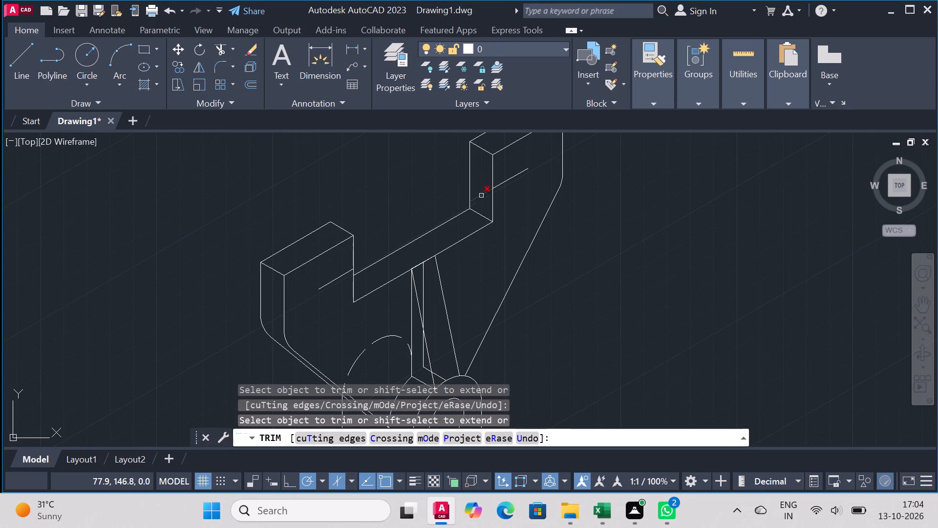
{"action": "left_click", "coordinate": [481, 197]}
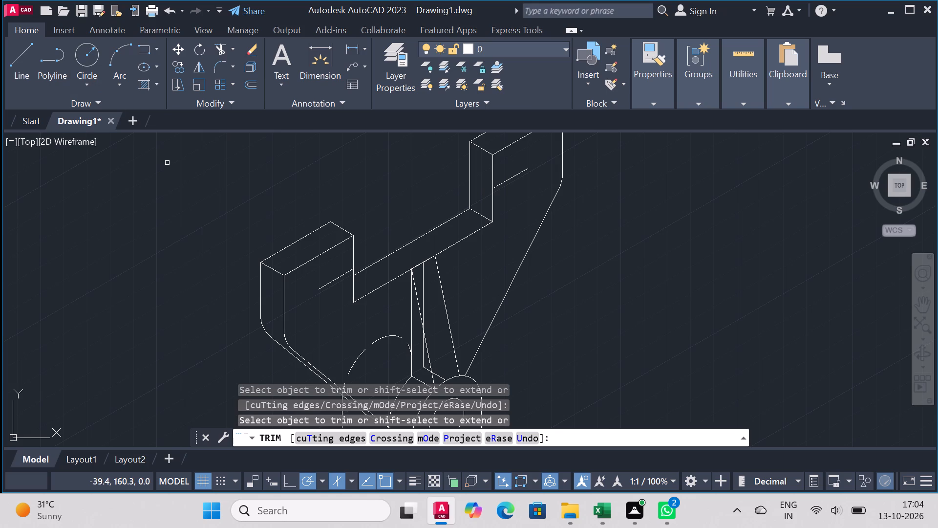
{"action": "key", "text": "Escape"}
Draw a 10-diameter isocircle on the left raised end's front face, centred on the free end of its construction stub.
{"action": "type", "text": "el"}
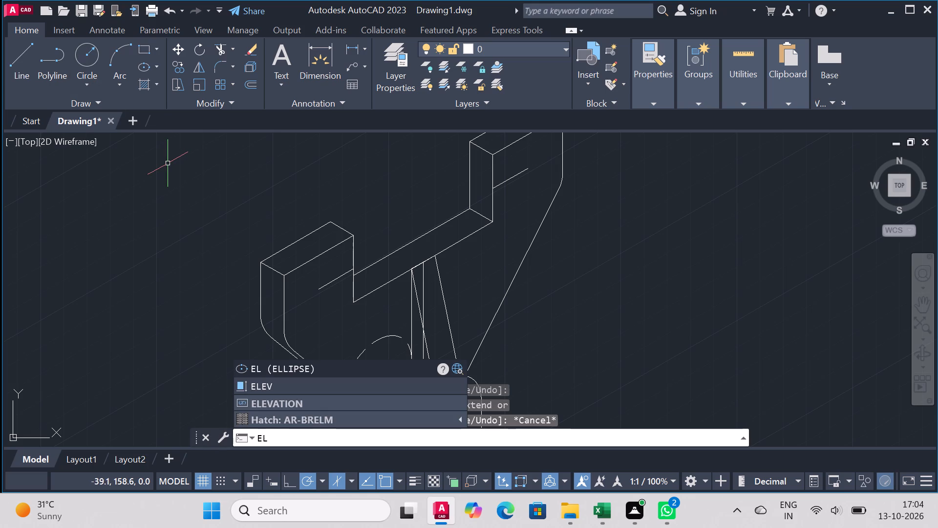
{"action": "key", "text": "Return"}
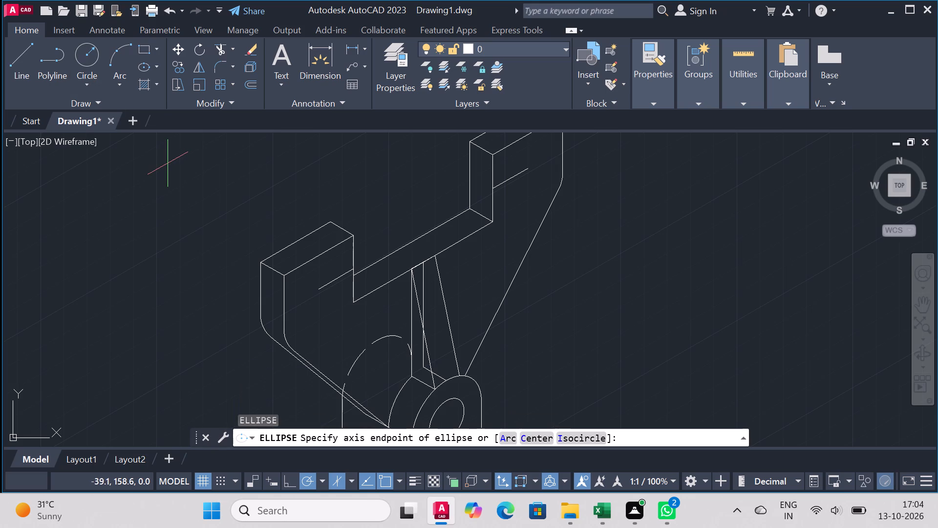
{"action": "type", "text": "iso"}
{"action": "key", "text": "Return"}
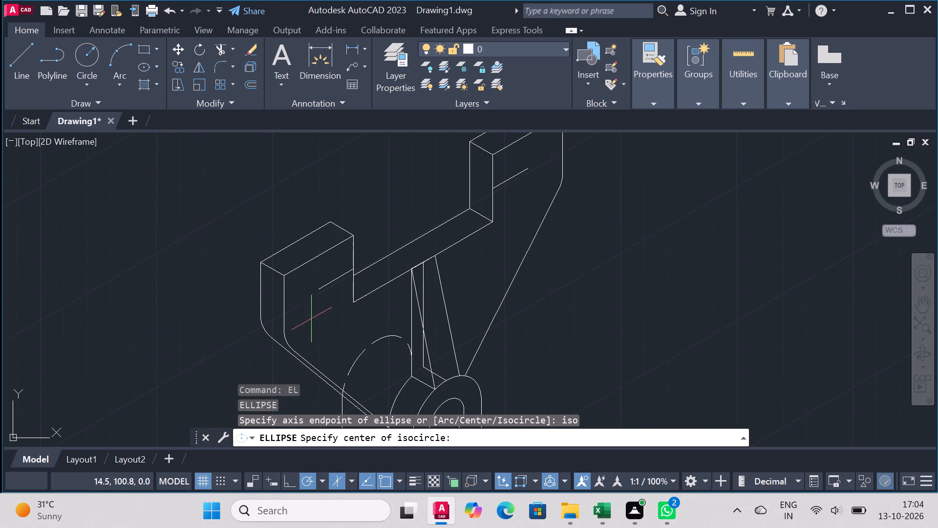
{"action": "left_click", "coordinate": [319, 289]}
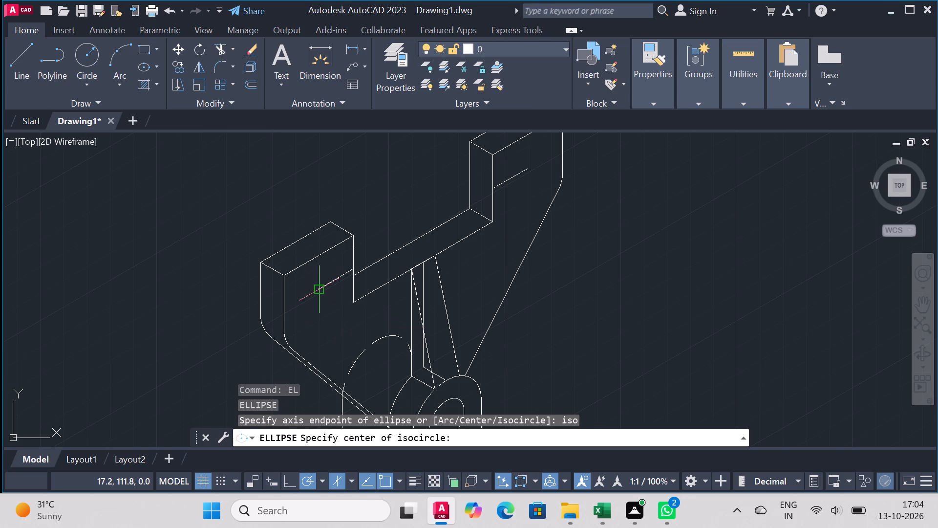
{"action": "key", "text": "d"}
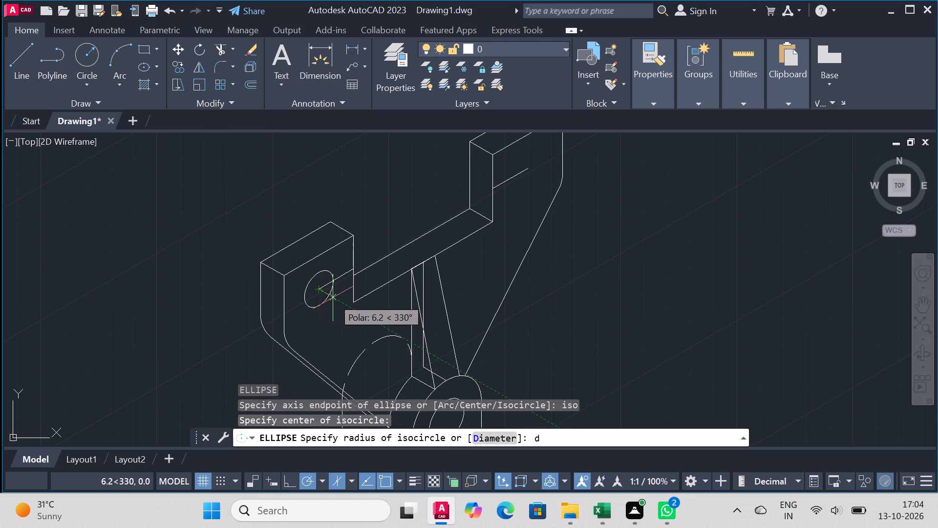
{"action": "key", "text": "Return"}
{"action": "type", "text": "10"}
{"action": "key", "text": "Return"}
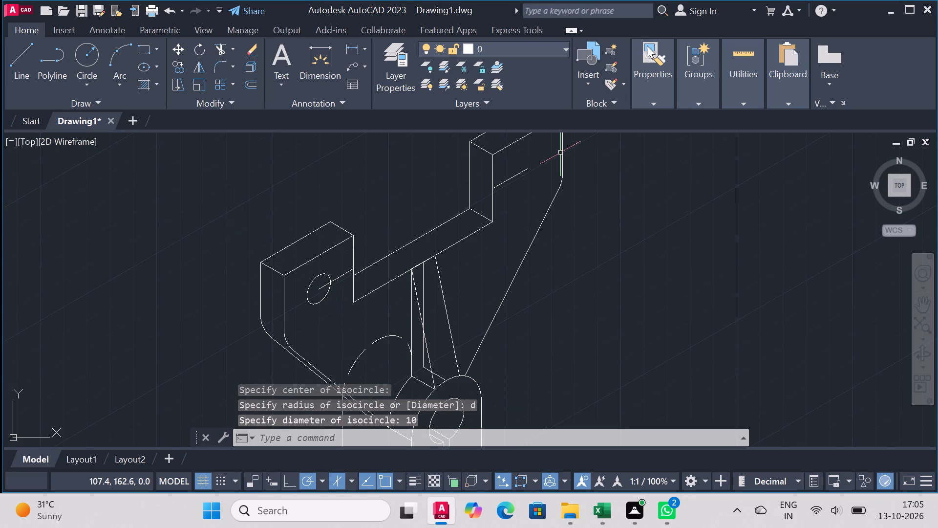
Draw a 10-diameter isocircle on the right raised end's front face, centred on the free end of its construction stub.
{"action": "right_click", "coordinate": [691, 196]}
{"action": "left_click", "coordinate": [721, 201]}
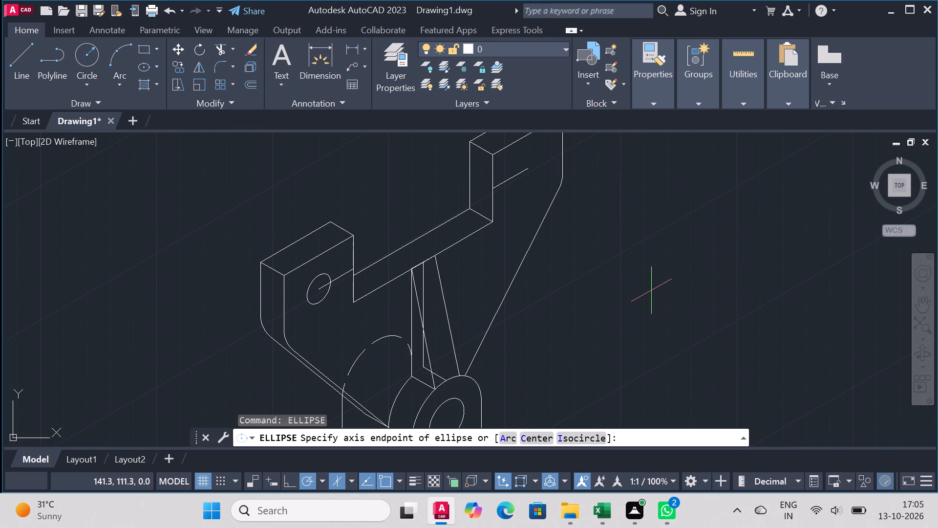
{"action": "type", "text": "isp"}
{"action": "key", "text": "BackSpace"}
{"action": "key", "text": "o"}
{"action": "key", "text": "Return"}
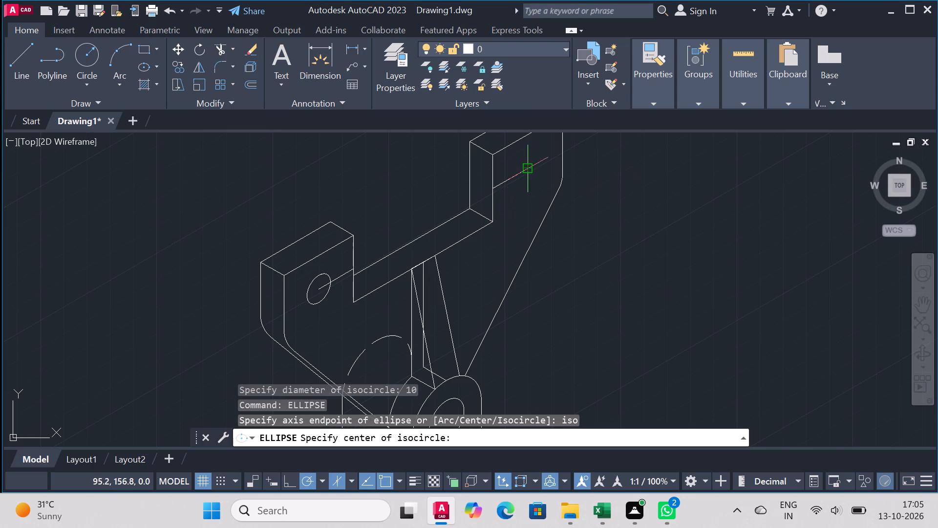
{"action": "left_click", "coordinate": [530, 169]}
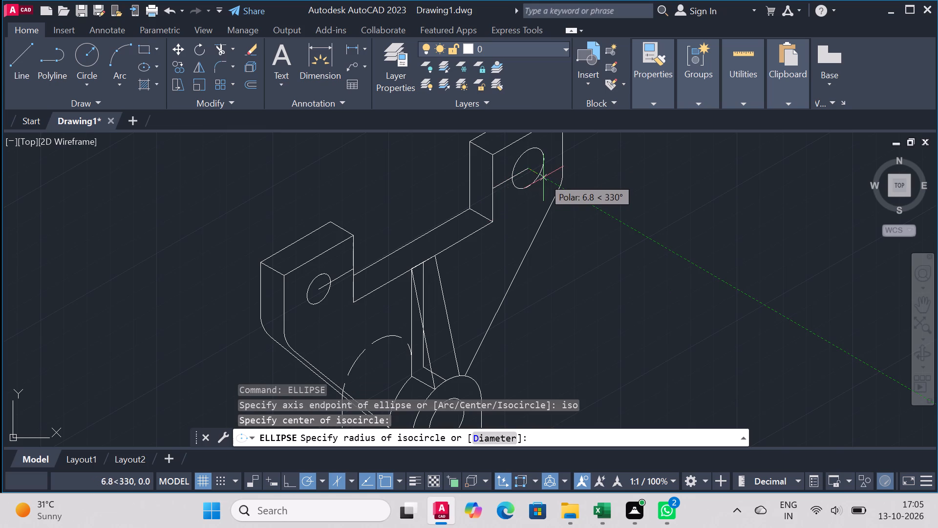
{"action": "key", "text": "d"}
{"action": "key", "text": "Return"}
{"action": "key", "text": "q"}
{"action": "key", "text": "BackSpace"}
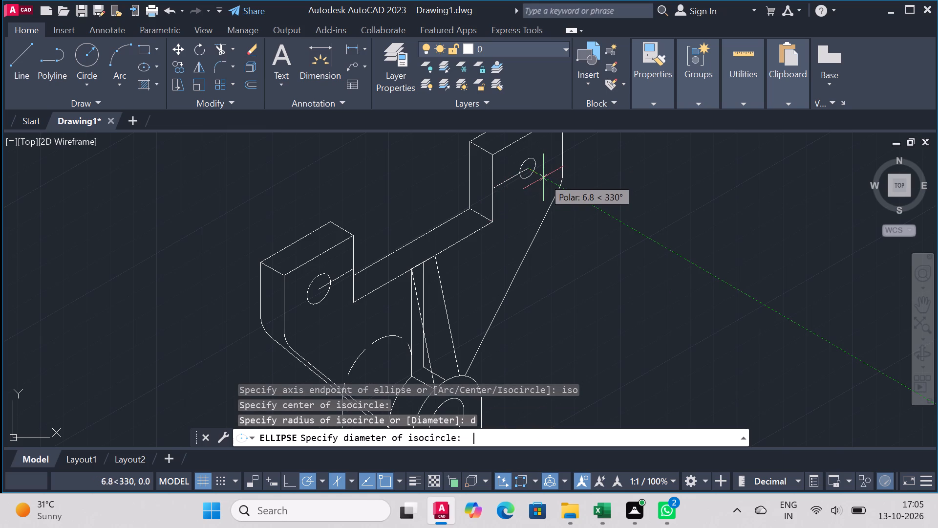
{"action": "type", "text": "10"}
{"action": "key", "text": "Return"}
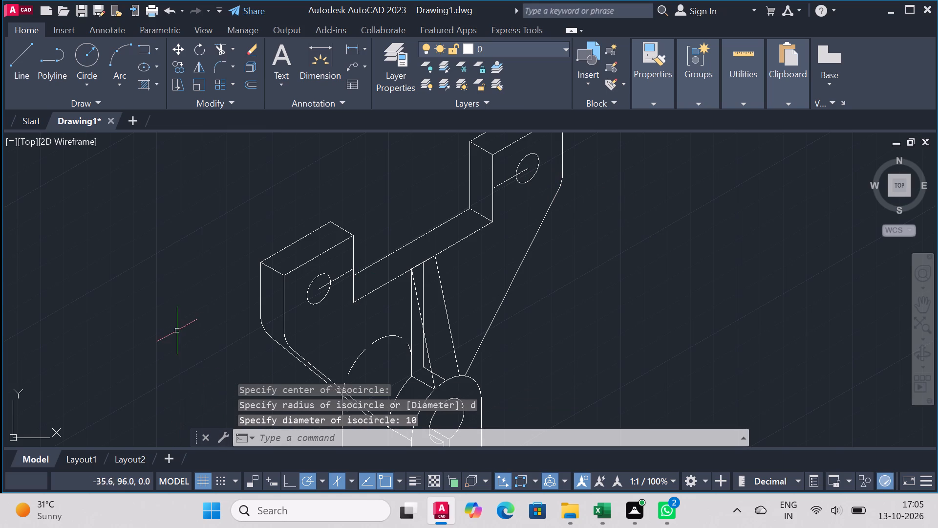
Draw construction lines from the base's lowest front corner: 15 units at 150° along the side face's bottom edge, then 10 units vertically upward.
{"action": "scroll", "coordinate": [190, 318], "scroll_direction": "down", "scroll_amount": 1}
{"action": "scroll", "coordinate": [313, 290], "scroll_direction": "down", "scroll_amount": 2}
{"action": "scroll", "coordinate": [293, 371], "scroll_direction": "up", "scroll_amount": 3}
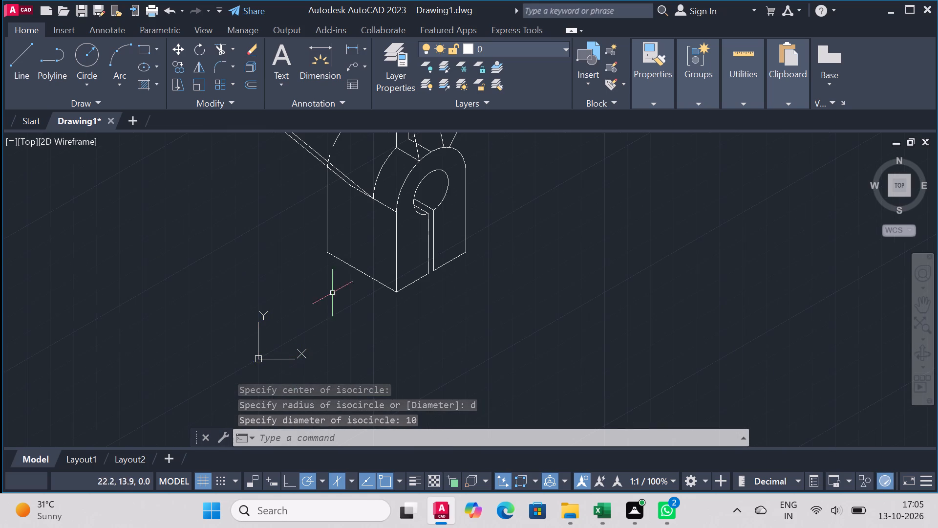
{"action": "left_click", "coordinate": [3, 44]}
{"action": "left_click", "coordinate": [24, 74]}
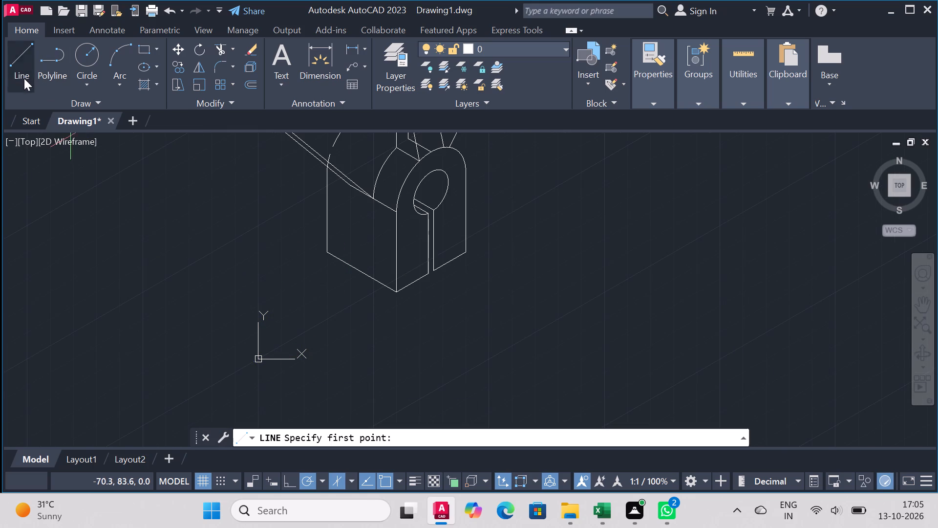
{"action": "left_click", "coordinate": [392, 295]}
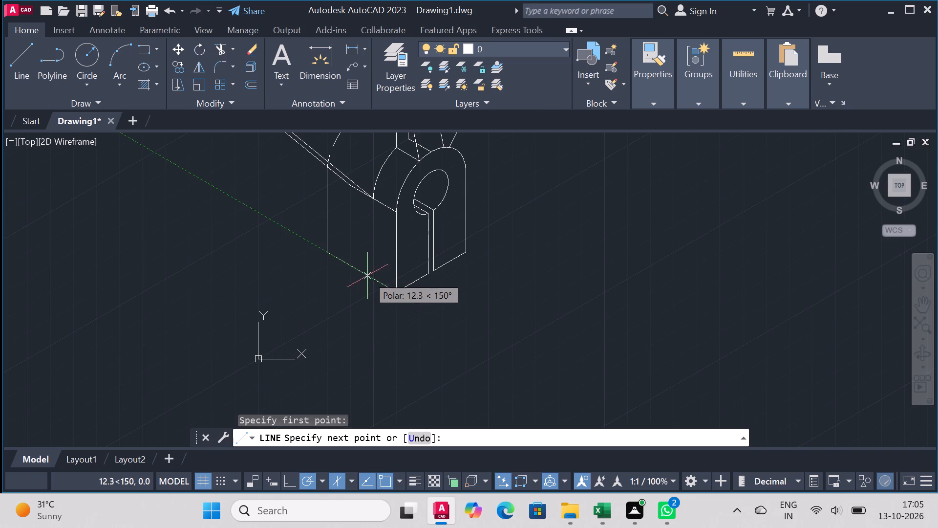
{"action": "type", "text": "15"}
{"action": "key", "text": "Return"}
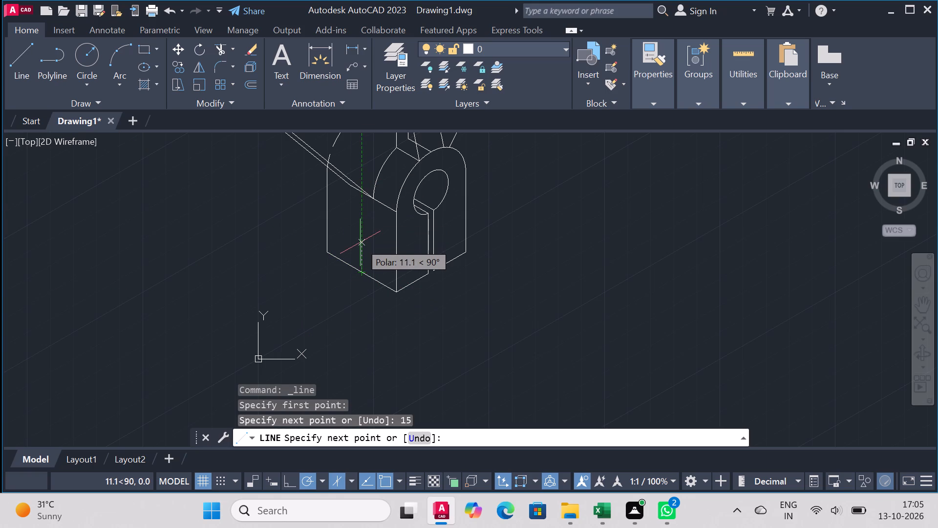
{"action": "type", "text": "10"}
{"action": "key", "text": "Return"}
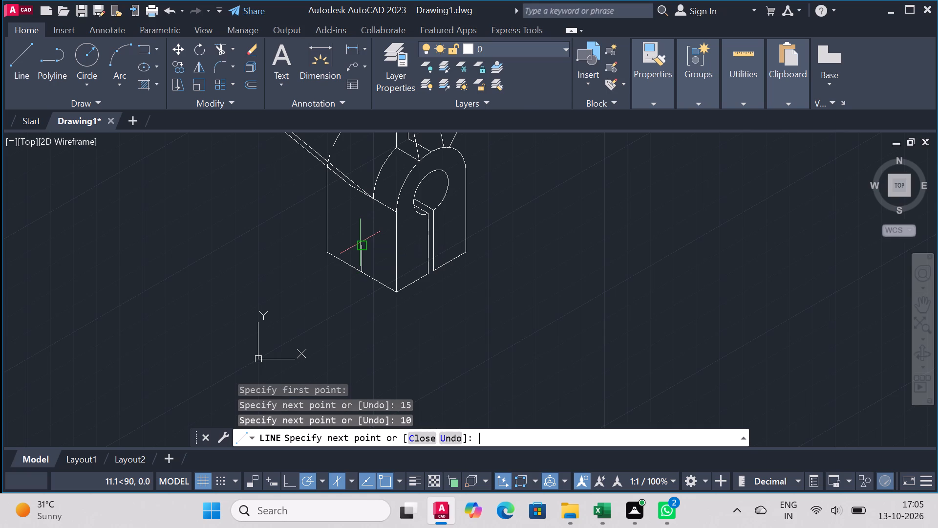
{"action": "right_click", "coordinate": [360, 242]}
{"action": "left_click", "coordinate": [432, 247]}
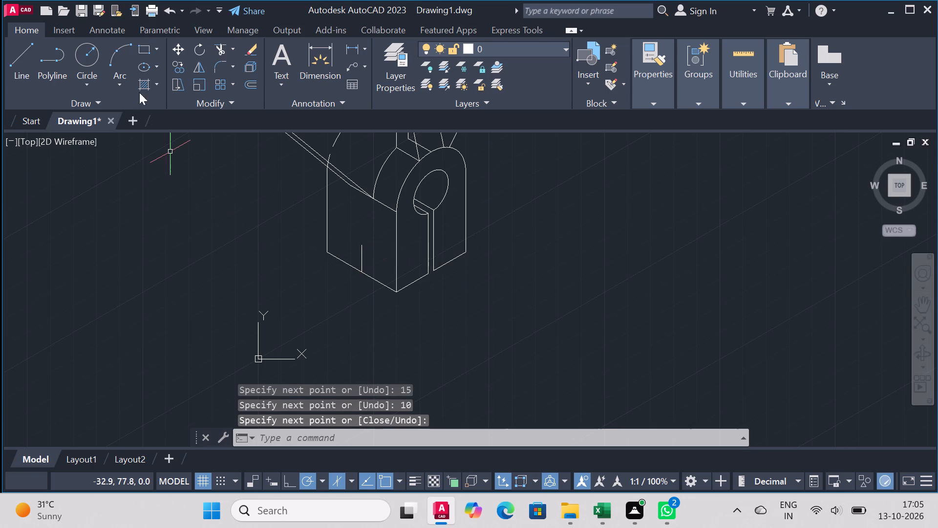
Draw a 6-diameter isocircle in the left isoplane on the base's side face, centred on the upper end of the 10-unit vertical line.
{"action": "type", "text": "el"}
{"action": "key", "text": "Return"}
{"action": "type", "text": "iso"}
{"action": "key", "text": "Return"}
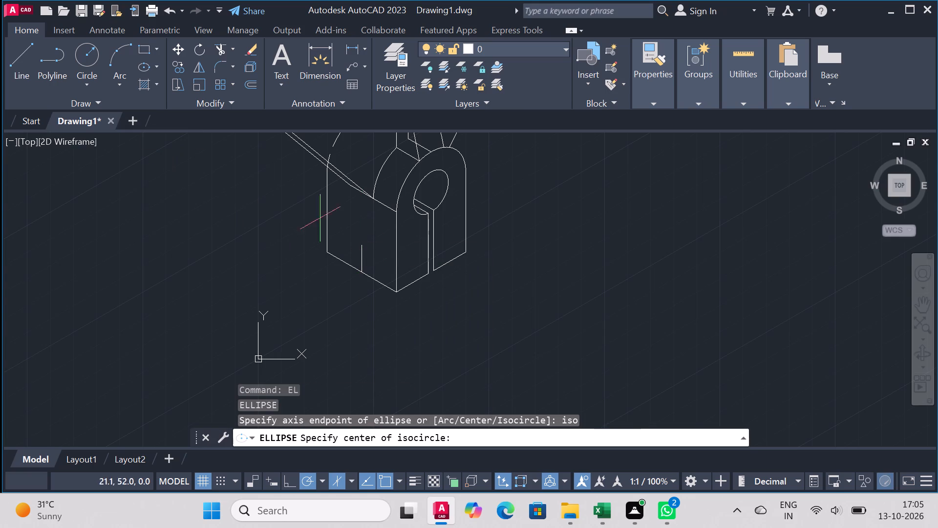
{"action": "left_click", "coordinate": [362, 244]}
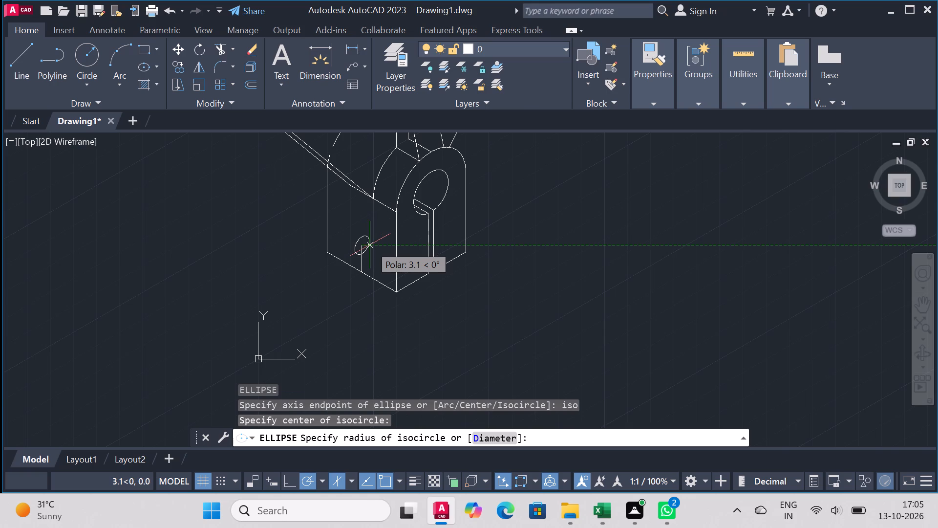
{"action": "key", "text": "F5"}
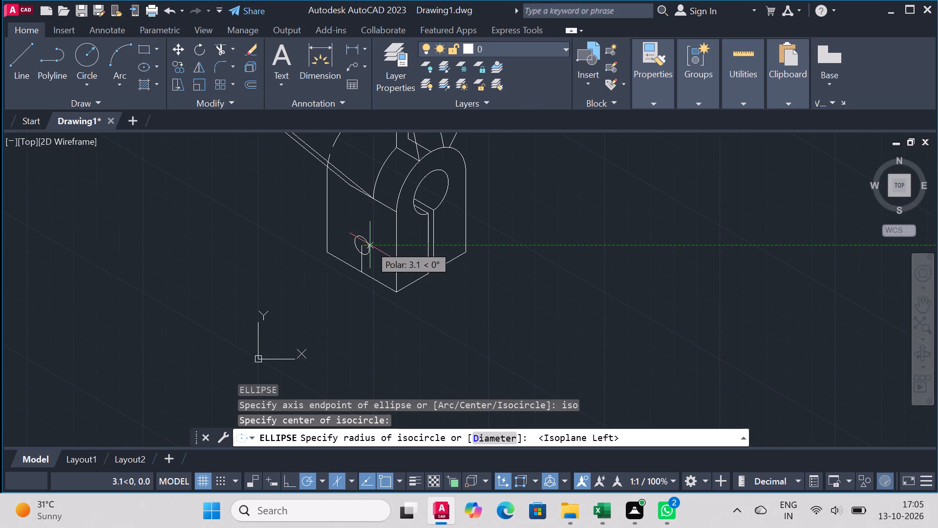
{"action": "key", "text": "d"}
{"action": "key", "text": "Return"}
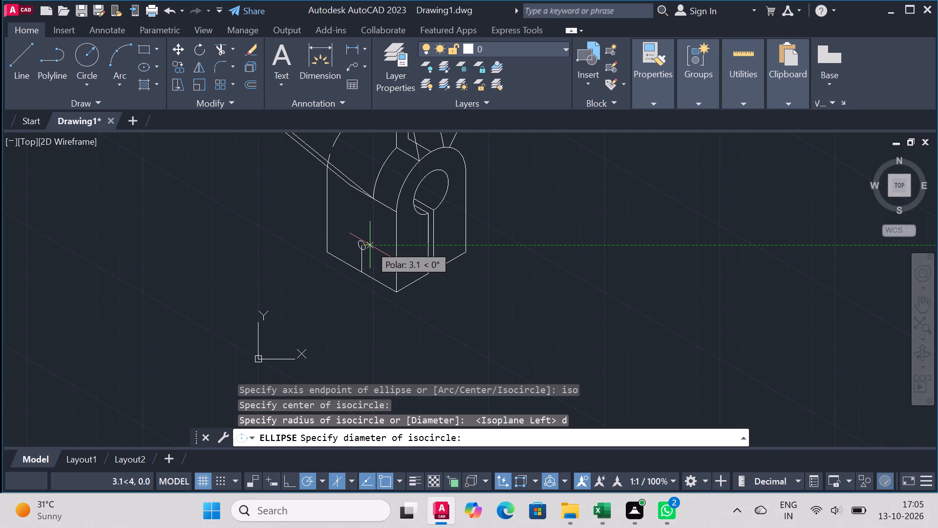
{"action": "key", "text": "6"}
{"action": "key", "text": "Return"}
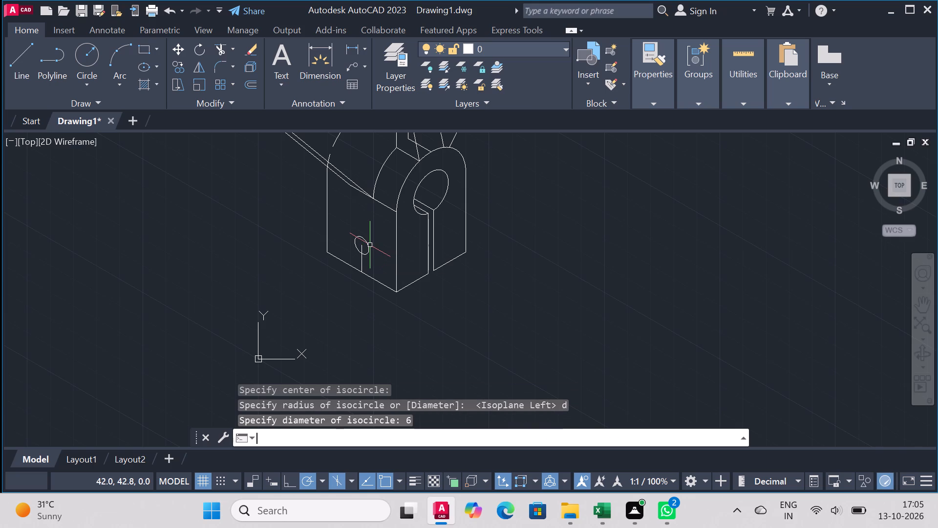
Trim away the construction lines locating the base's side hole: the vertical line up to its centre and the one along the bottom edge.
{"action": "left_click", "coordinate": [220, 48]}
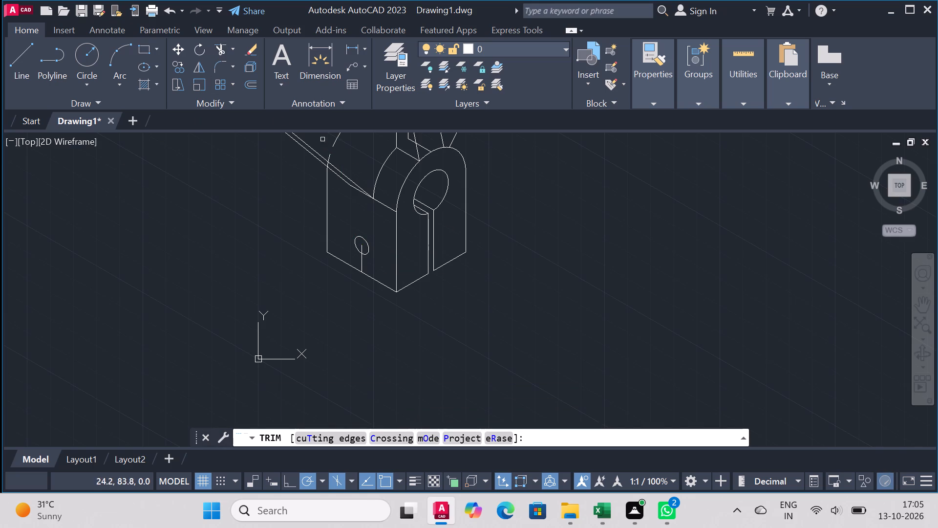
{"action": "left_click", "coordinate": [363, 262]}
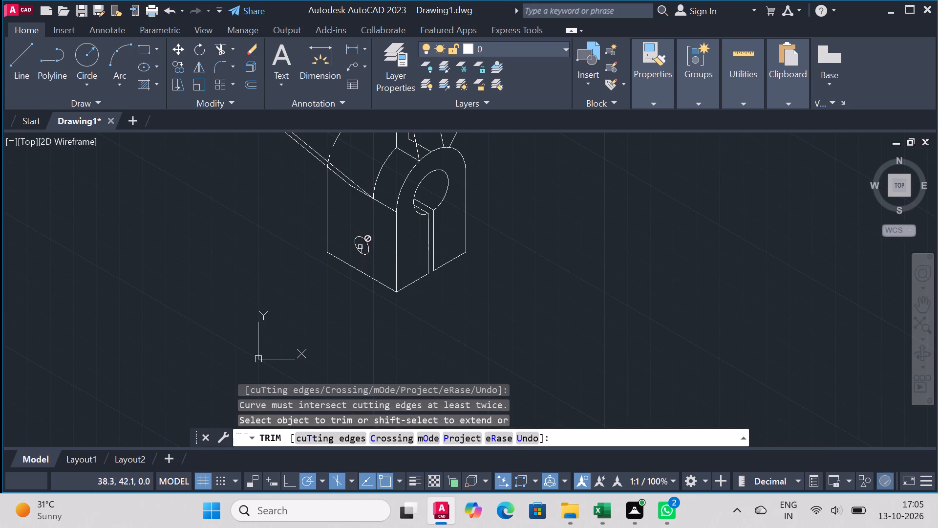
{"action": "left_click", "coordinate": [361, 249]}
{"action": "left_click", "coordinate": [385, 287]}
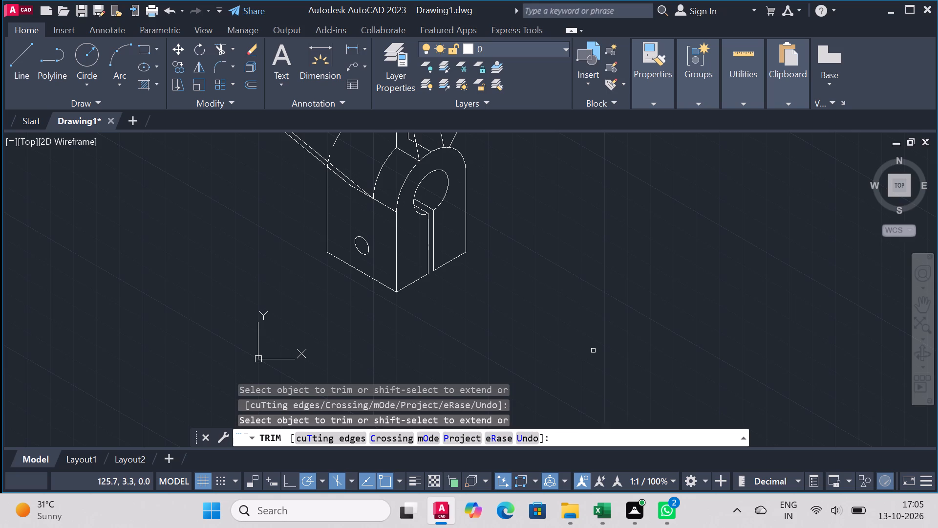
Trim away the upright's inner vertical construction line and the sloping line joining its lower end to the base's rounded top.
{"action": "scroll", "coordinate": [447, 312], "scroll_direction": "down", "scroll_amount": 3}
{"action": "scroll", "coordinate": [479, 266], "scroll_direction": "up", "scroll_amount": 3}
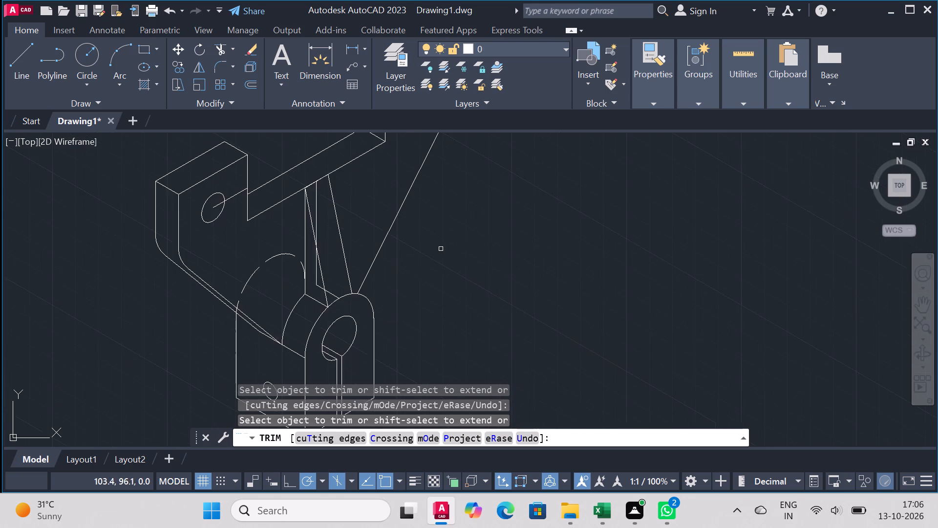
{"action": "scroll", "coordinate": [440, 249], "scroll_direction": "down", "scroll_amount": 1}
{"action": "scroll", "coordinate": [365, 269], "scroll_direction": "up", "scroll_amount": 1}
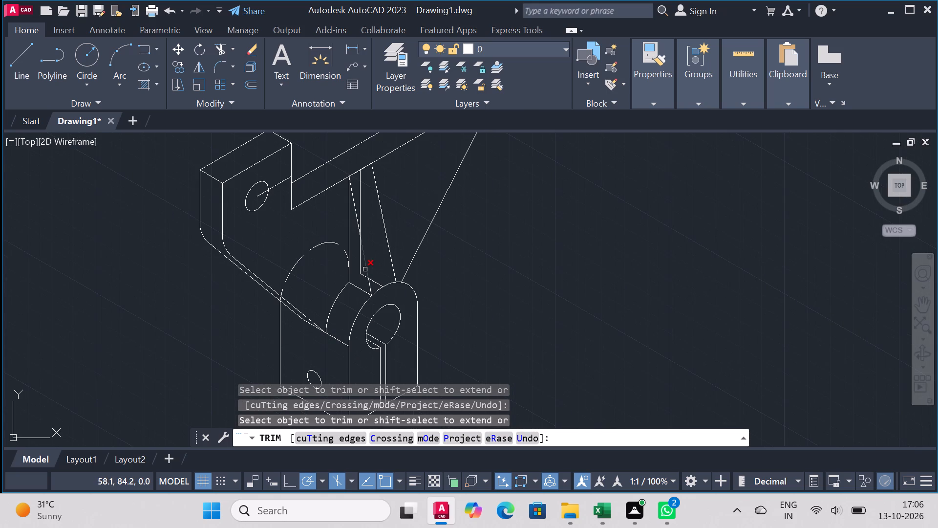
{"action": "scroll", "coordinate": [382, 270], "scroll_direction": "up", "scroll_amount": 4}
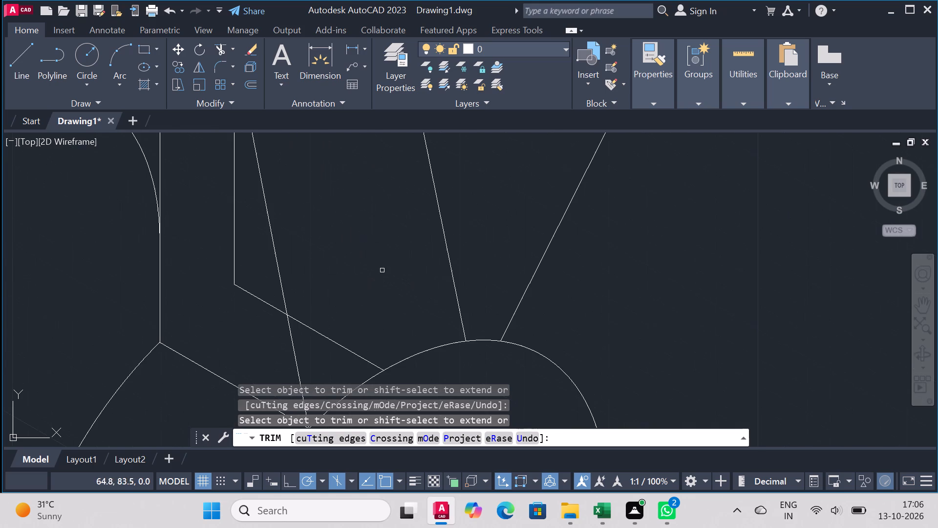
{"action": "left_click", "coordinate": [353, 349]}
{"action": "left_click", "coordinate": [346, 353]}
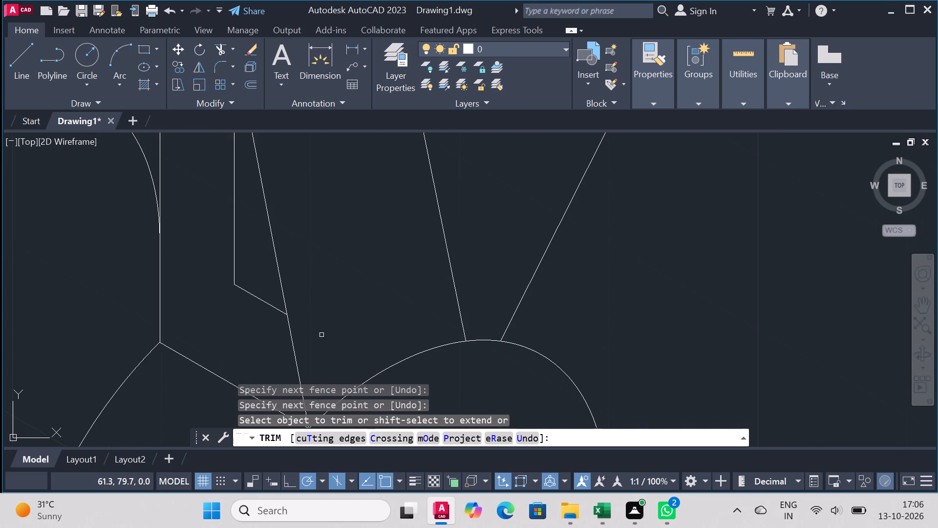
{"action": "left_click", "coordinate": [253, 296]}
{"action": "left_click", "coordinate": [233, 264]}
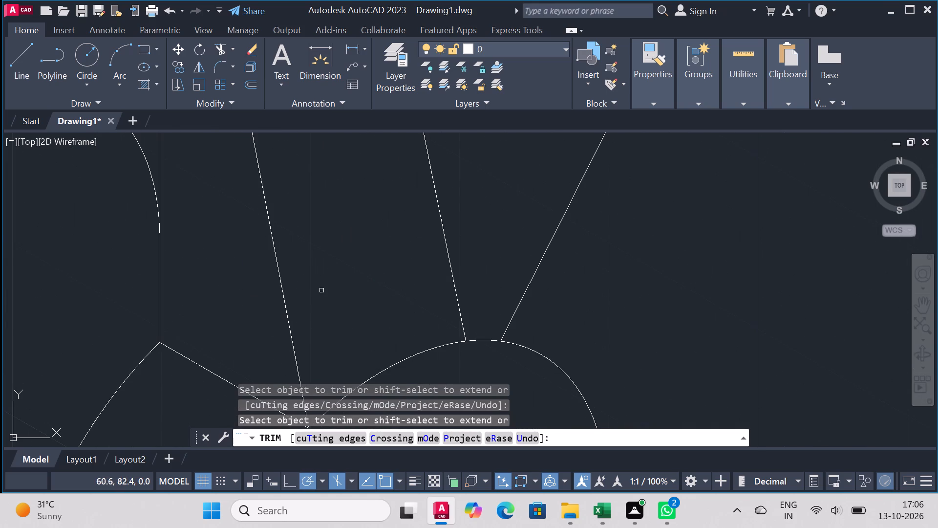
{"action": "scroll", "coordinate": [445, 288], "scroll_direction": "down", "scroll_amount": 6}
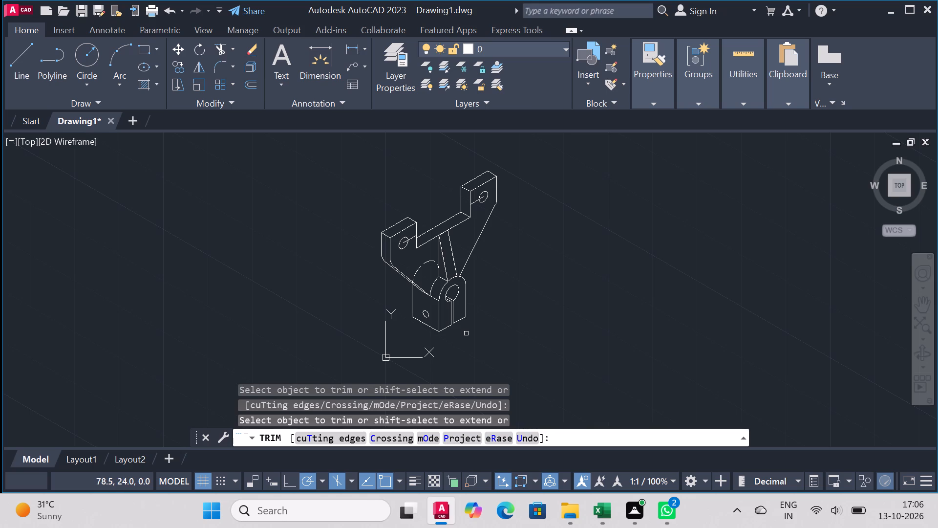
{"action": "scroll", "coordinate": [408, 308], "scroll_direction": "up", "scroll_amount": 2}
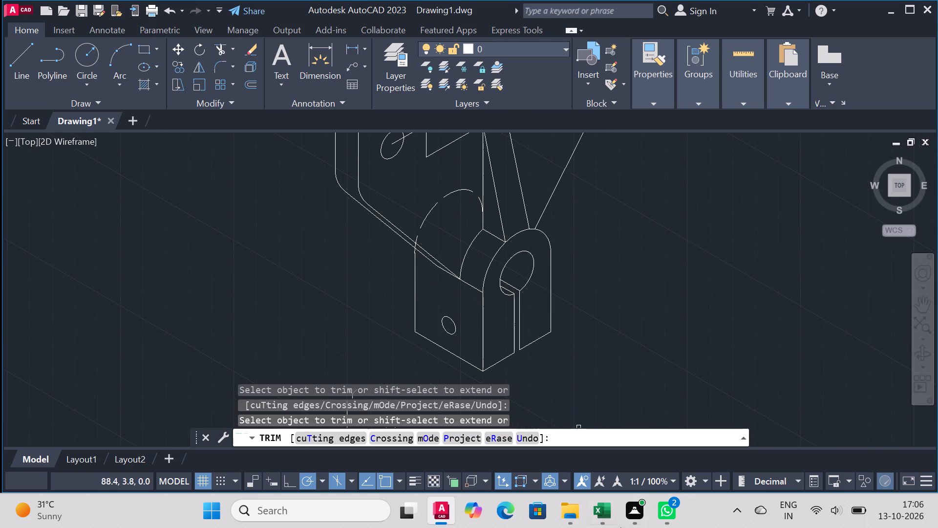
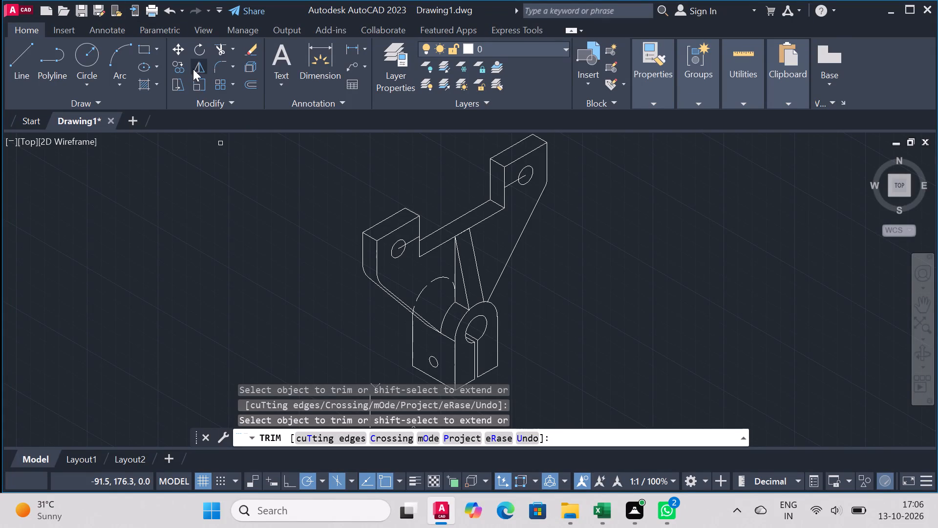
Trim away the leftover construction line segments around and inside the hole in the lower lug.
{"action": "left_click", "coordinate": [220, 51]}
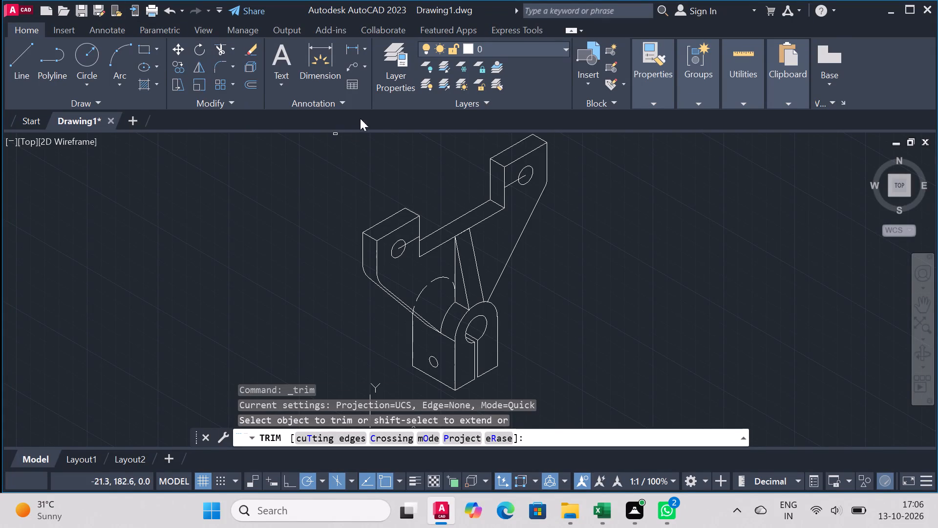
{"action": "left_click", "coordinate": [410, 244]}
{"action": "scroll", "coordinate": [397, 256], "scroll_direction": "up", "scroll_amount": 1}
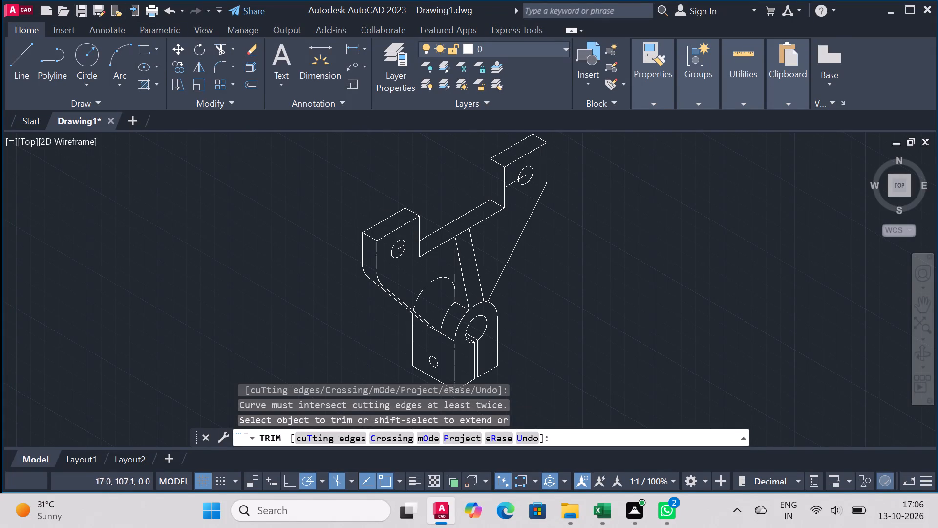
{"action": "scroll", "coordinate": [397, 256], "scroll_direction": "up", "scroll_amount": 2}
{"action": "left_click", "coordinate": [414, 215]}
Trim away the leftover construction line segments outside and inside the hole in the upper lug.
{"action": "scroll", "coordinate": [516, 169], "scroll_direction": "down", "scroll_amount": 4}
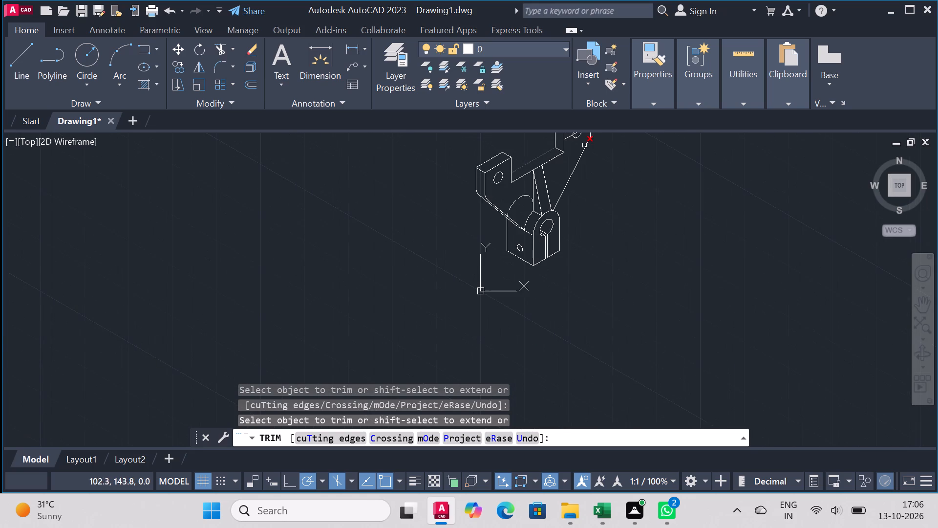
{"action": "scroll", "coordinate": [560, 325], "scroll_direction": "down", "scroll_amount": 2}
{"action": "scroll", "coordinate": [590, 228], "scroll_direction": "up", "scroll_amount": 4}
{"action": "scroll", "coordinate": [524, 264], "scroll_direction": "down", "scroll_amount": 3}
{"action": "scroll", "coordinate": [512, 288], "scroll_direction": "up", "scroll_amount": 2}
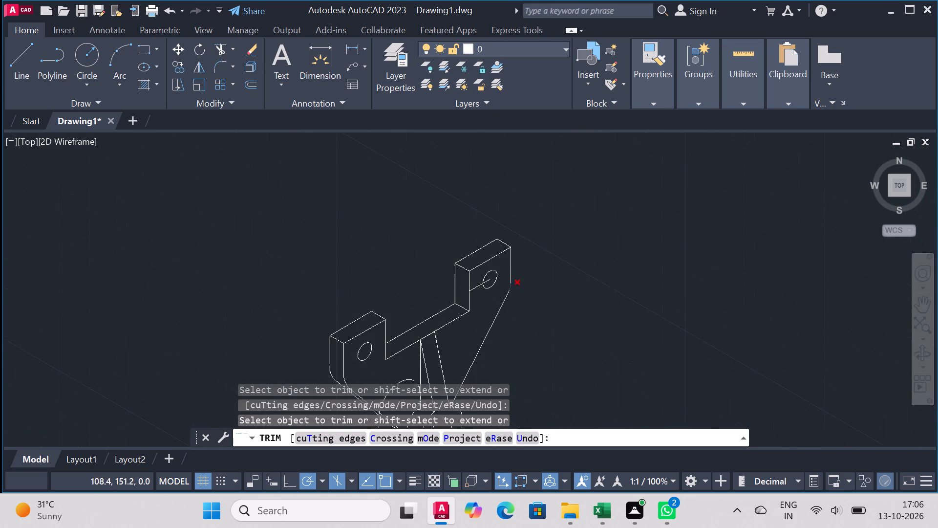
{"action": "left_click", "coordinate": [478, 287]}
{"action": "scroll", "coordinate": [494, 281], "scroll_direction": "up", "scroll_amount": 3}
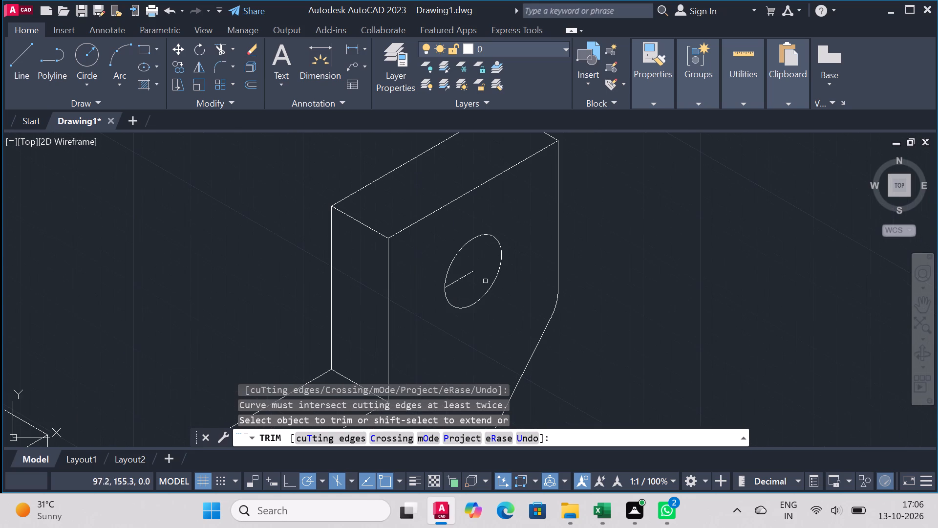
{"action": "left_click", "coordinate": [461, 278]}
{"action": "scroll", "coordinate": [567, 268], "scroll_direction": "down", "scroll_amount": 5}
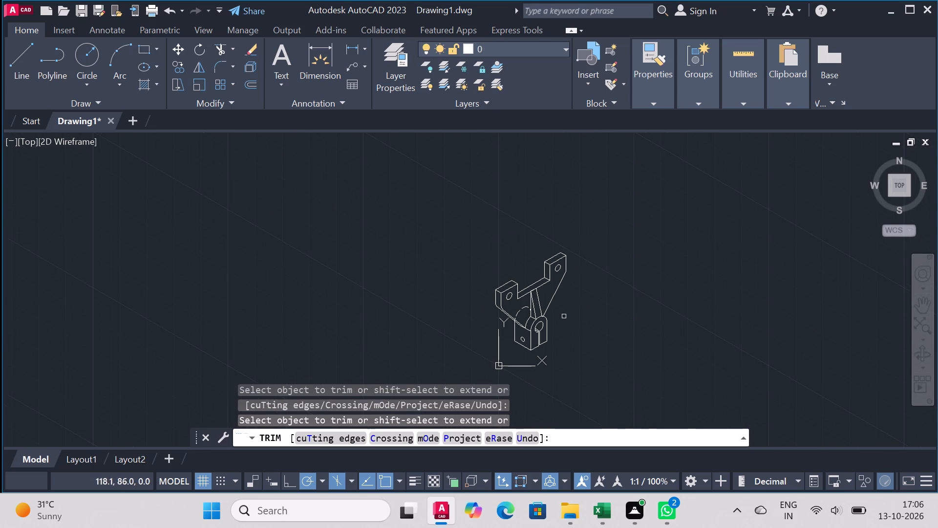
{"action": "scroll", "coordinate": [531, 317], "scroll_direction": "up", "scroll_amount": 2}
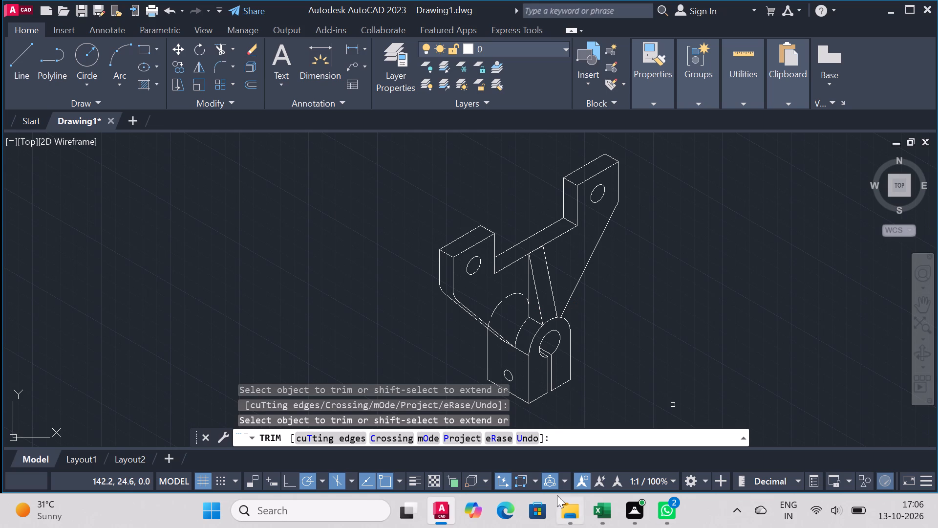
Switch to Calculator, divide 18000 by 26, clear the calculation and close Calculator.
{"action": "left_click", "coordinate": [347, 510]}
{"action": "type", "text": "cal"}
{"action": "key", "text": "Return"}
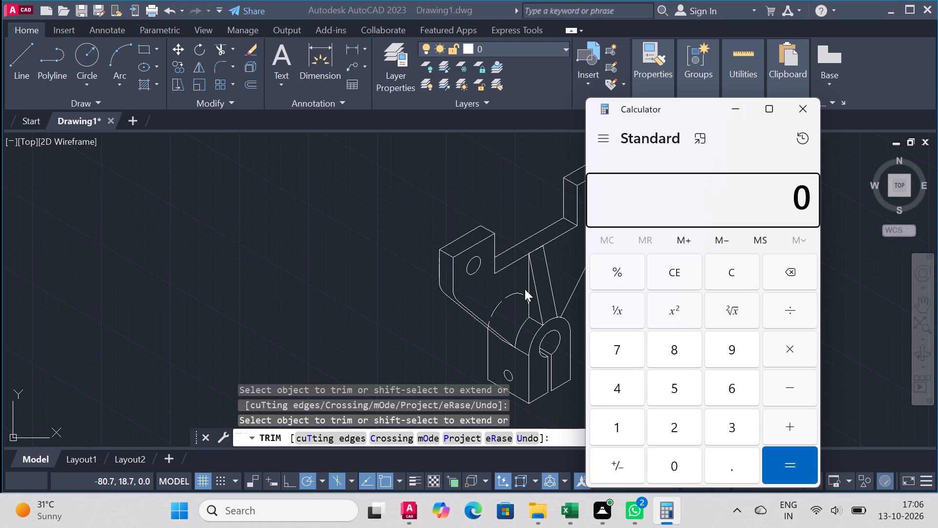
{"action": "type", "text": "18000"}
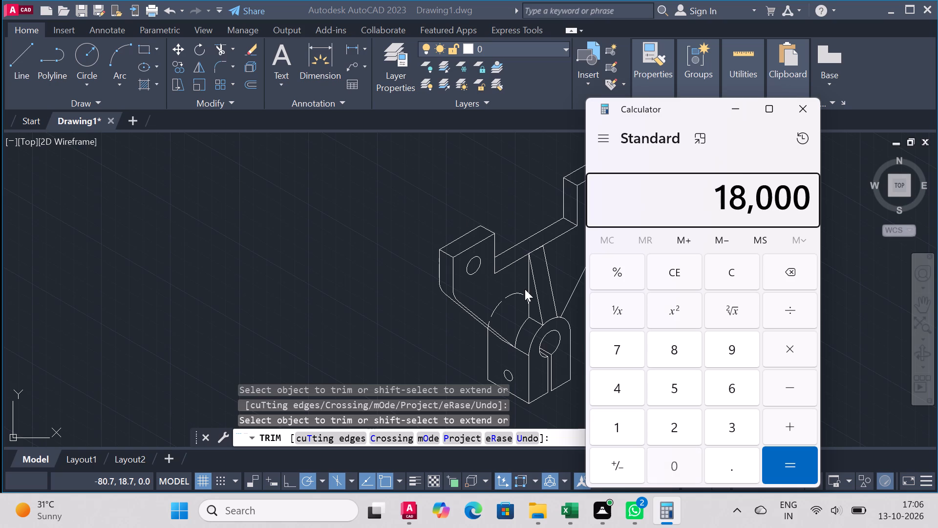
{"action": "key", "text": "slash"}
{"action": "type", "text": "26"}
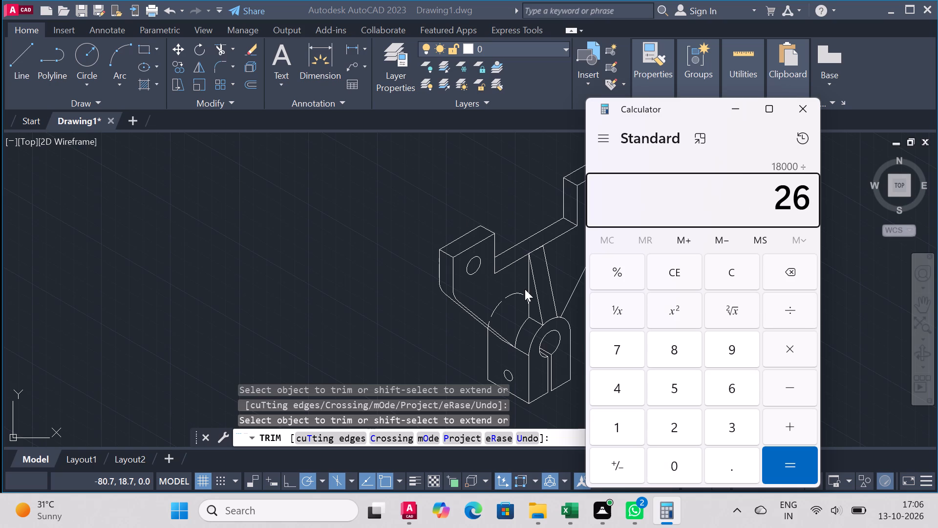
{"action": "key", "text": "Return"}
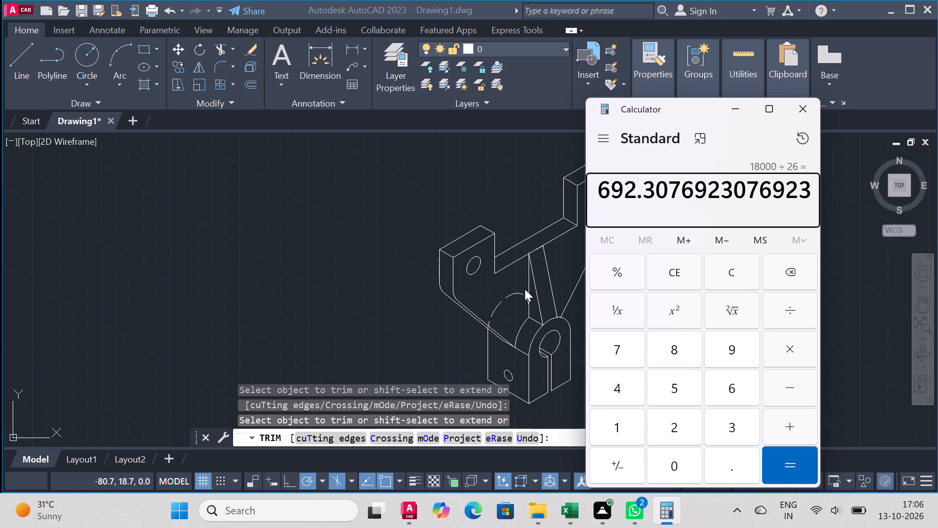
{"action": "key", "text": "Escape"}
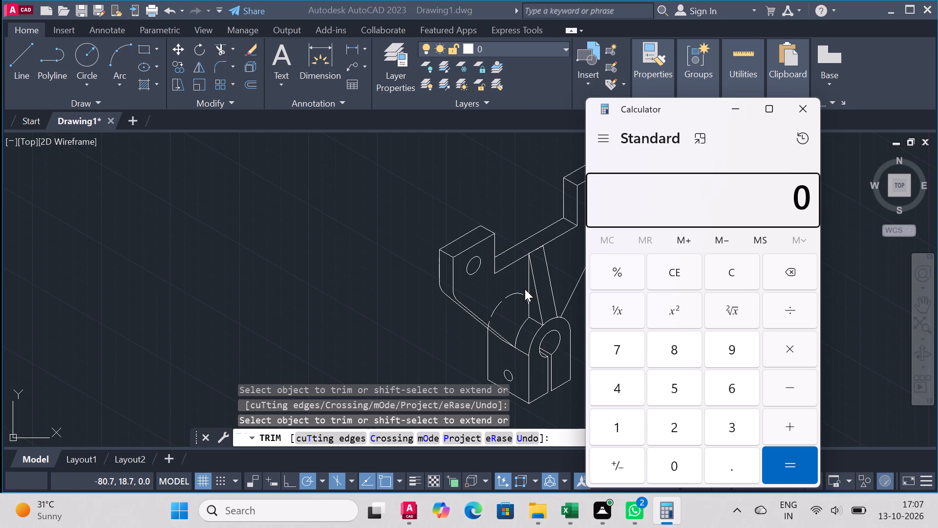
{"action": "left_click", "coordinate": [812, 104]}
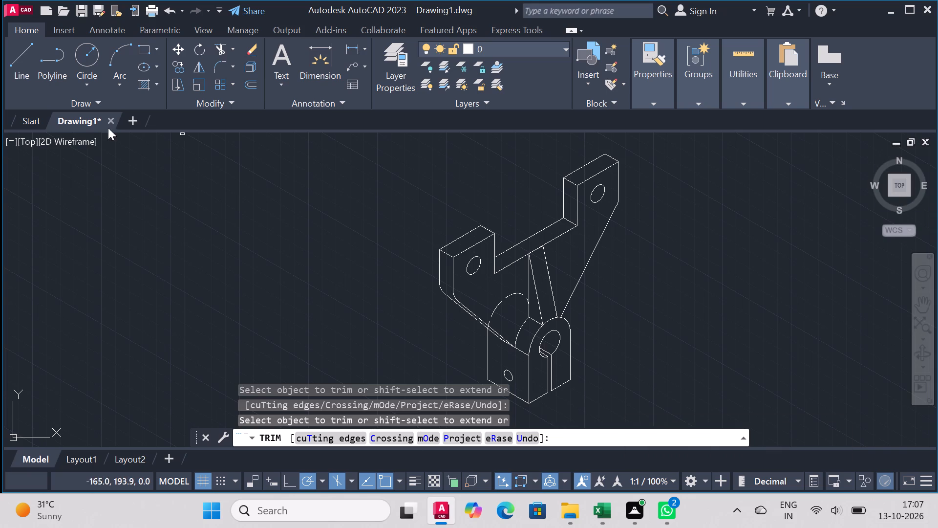
End trimming and dimension the upper lug's inner vertical front edge, placing the dimension across its narrow side face.
{"action": "key", "text": "Escape"}
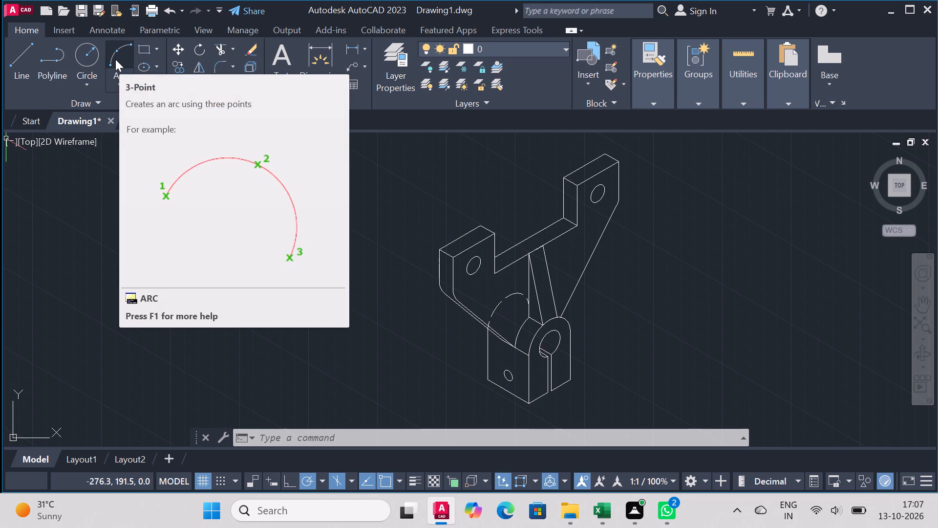
{"action": "left_click", "coordinate": [335, 51]}
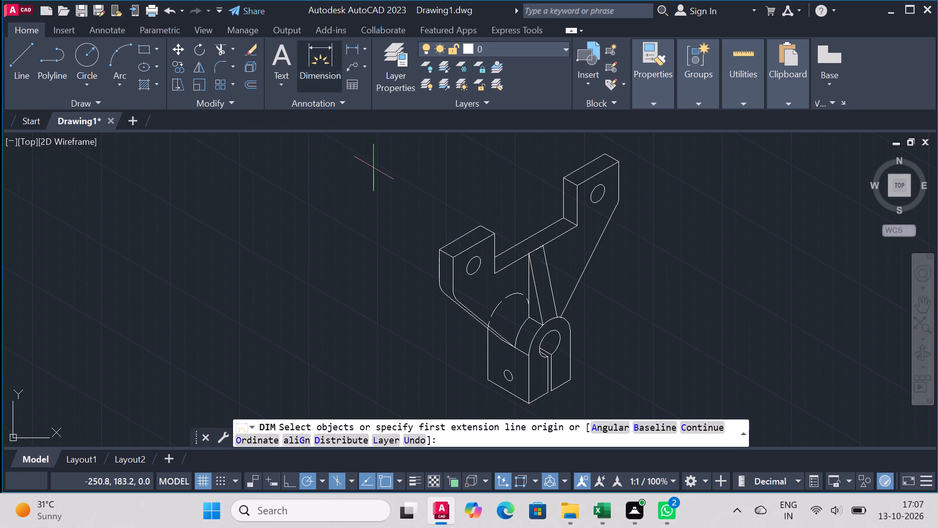
{"action": "scroll", "coordinate": [623, 213], "scroll_direction": "up", "scroll_amount": 2}
{"action": "left_click", "coordinate": [504, 191]}
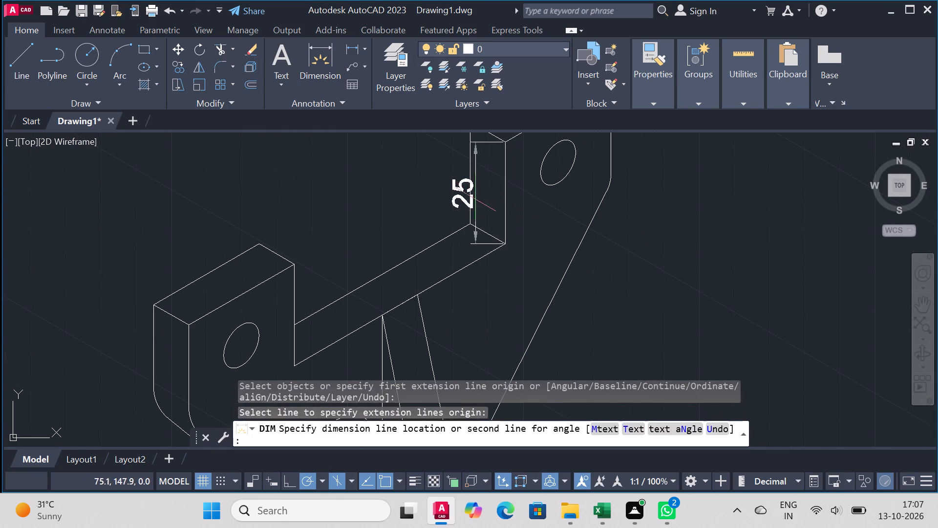
{"action": "left_click", "coordinate": [484, 220]}
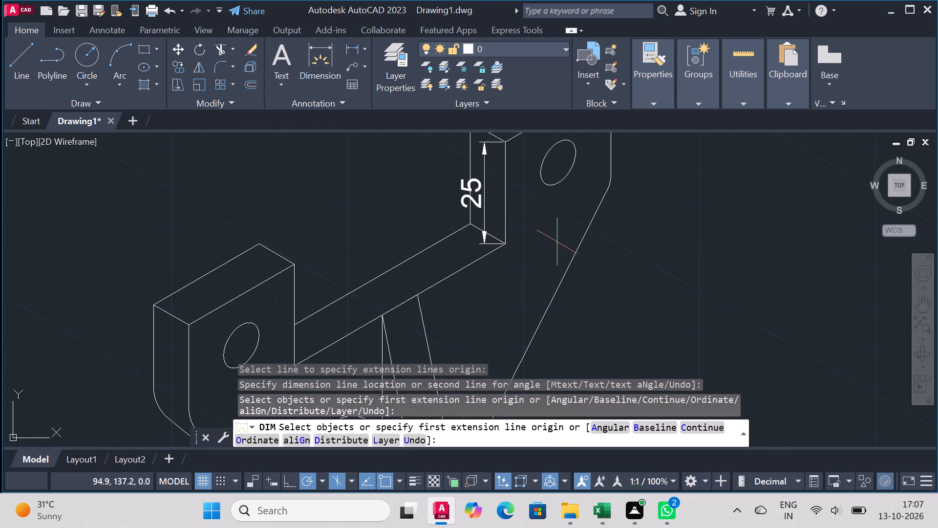
Dimension the upper lug's hole vertically from its centre to its outline, placing the dimension between the hole and the lug's outer edge.
{"action": "scroll", "coordinate": [557, 242], "scroll_direction": "down", "scroll_amount": 2}
{"action": "scroll", "coordinate": [568, 194], "scroll_direction": "up", "scroll_amount": 2}
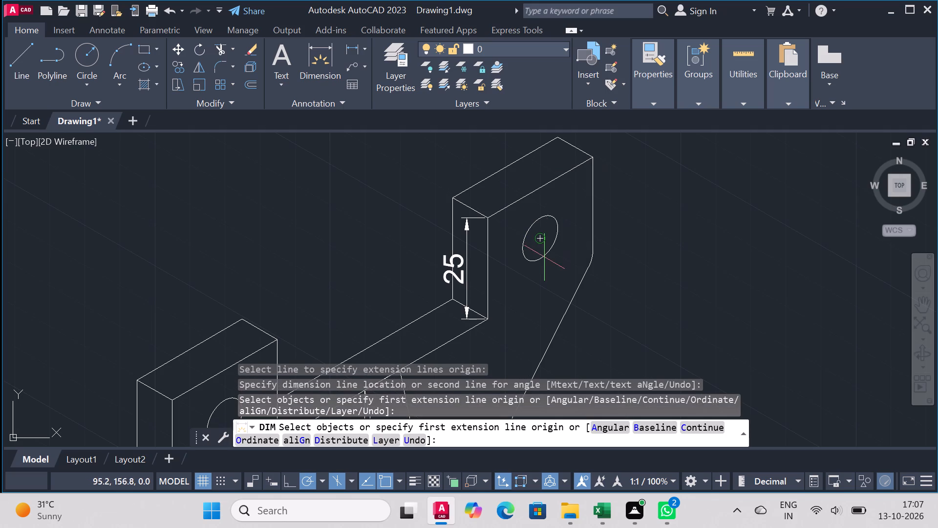
{"action": "left_click", "coordinate": [541, 238]}
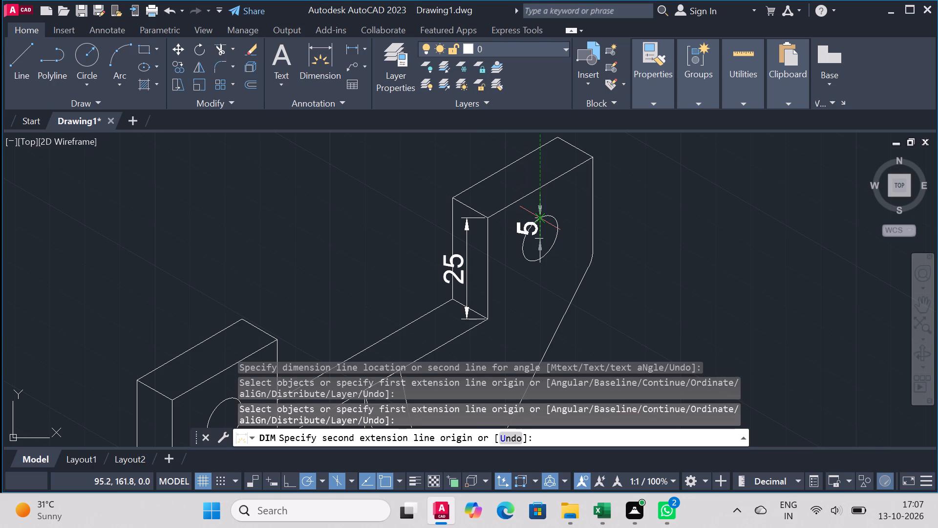
{"action": "left_click", "coordinate": [543, 218]}
{"action": "left_click", "coordinate": [562, 215]}
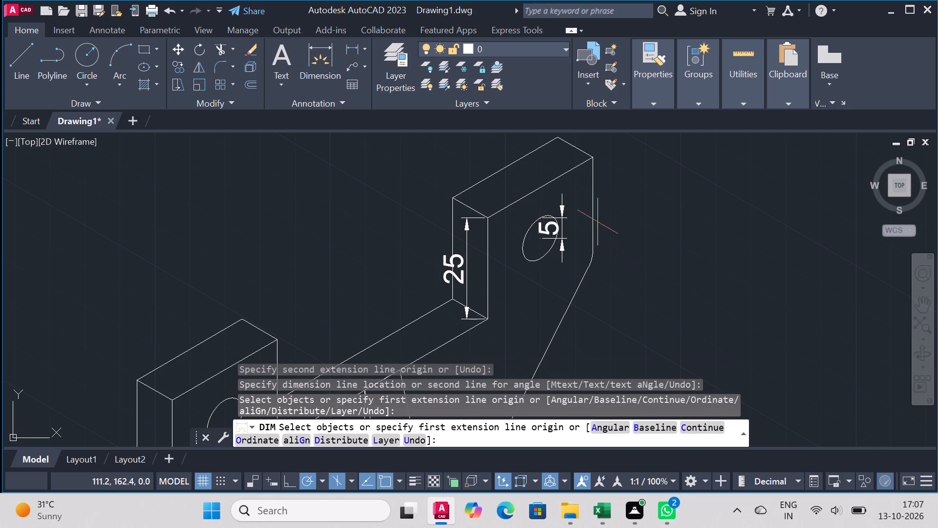
Add an aligned dimension between the centres of the two lug holes, placed above the part.
{"action": "scroll", "coordinate": [543, 207], "scroll_direction": "down", "scroll_amount": 1}
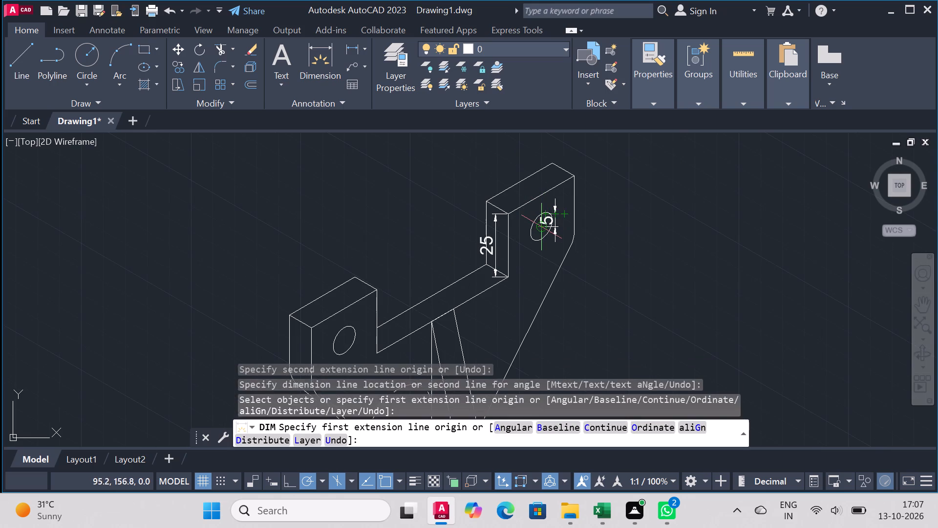
{"action": "left_click", "coordinate": [542, 226]}
{"action": "left_click", "coordinate": [347, 341]}
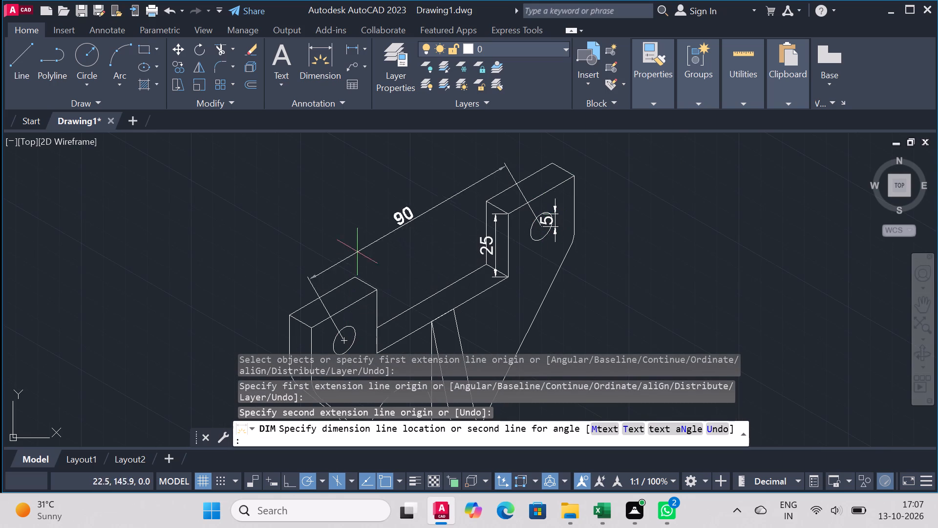
{"action": "left_click", "coordinate": [357, 218]}
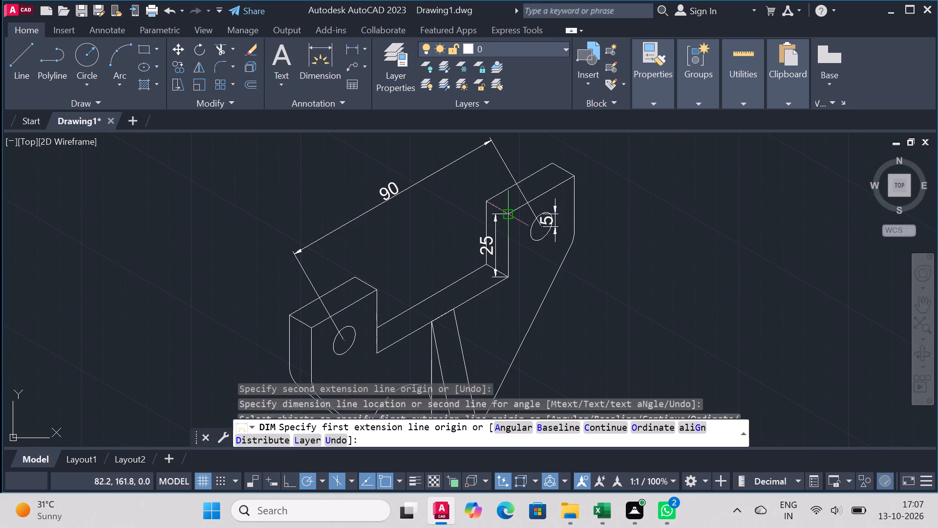
Add an aligned dimension for the gap between the lugs' inner top front corners, placed inside the hole-spacing dimension.
{"action": "left_click", "coordinate": [508, 214]}
{"action": "left_click", "coordinate": [379, 292]}
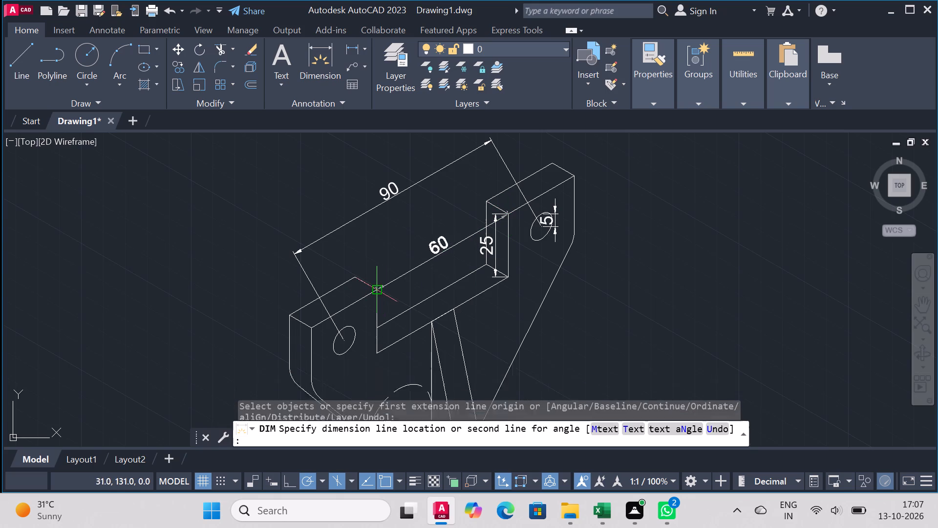
{"action": "left_click", "coordinate": [357, 247]}
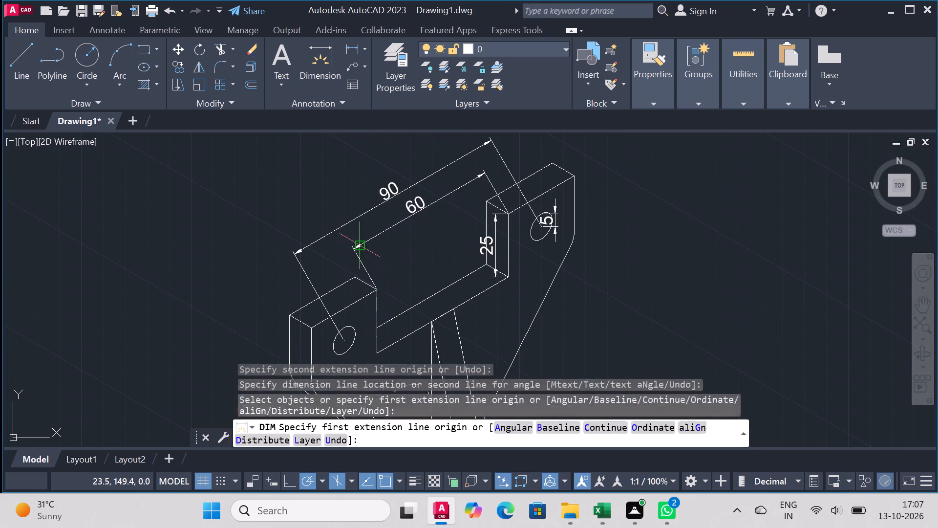
Add an aligned overall dimension between the lugs' outer top front corners, placed outside the hole-spacing dimension.
{"action": "left_click", "coordinate": [313, 330]}
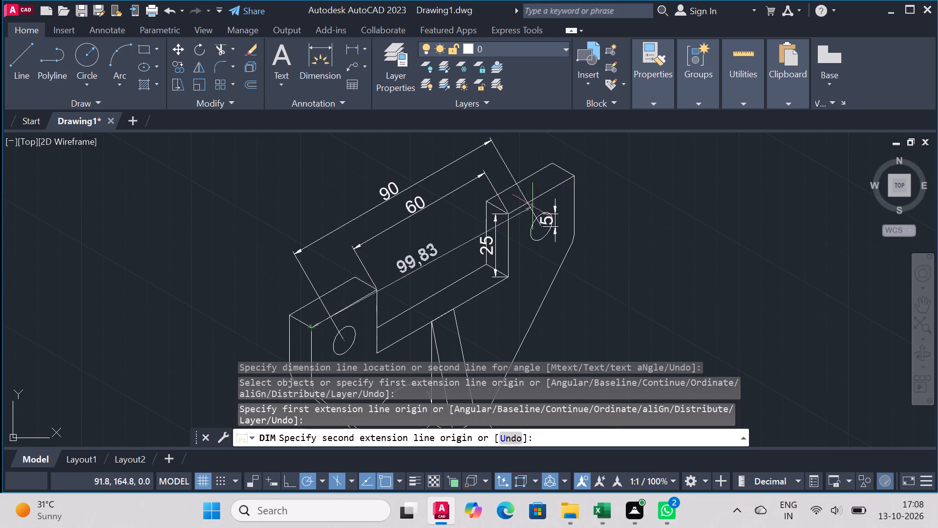
{"action": "left_click", "coordinate": [570, 180]}
{"action": "scroll", "coordinate": [498, 246], "scroll_direction": "down", "scroll_amount": 2}
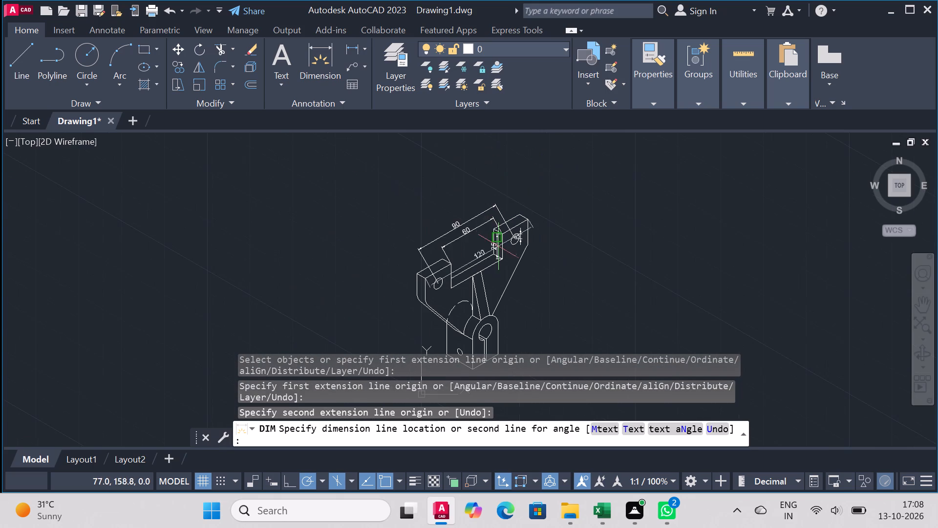
{"action": "left_click", "coordinate": [473, 203]}
Dimension the base's large front hole vertically from its centre to its outline, placing the dimension just beside the hole.
{"action": "scroll", "coordinate": [531, 265], "scroll_direction": "down", "scroll_amount": 1}
{"action": "scroll", "coordinate": [532, 319], "scroll_direction": "up", "scroll_amount": 2}
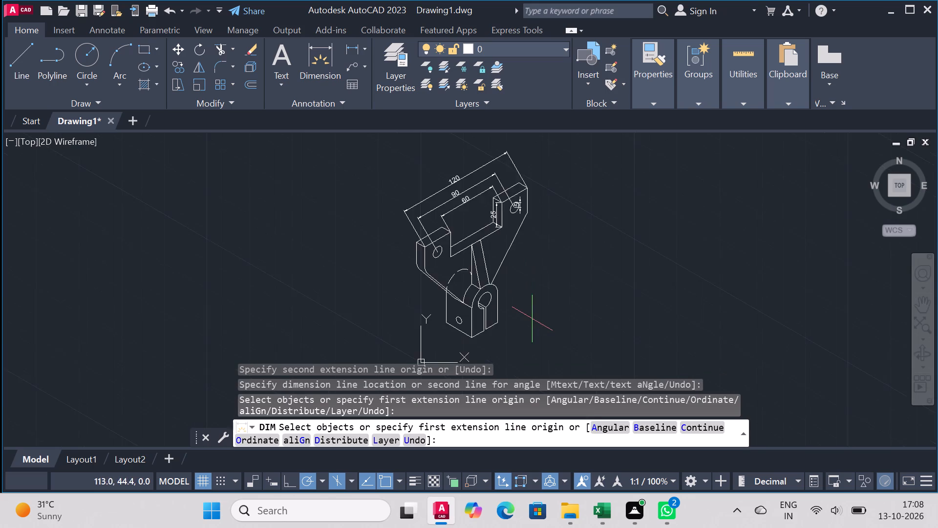
{"action": "scroll", "coordinate": [471, 297], "scroll_direction": "up", "scroll_amount": 1}
{"action": "left_click", "coordinate": [447, 286]}
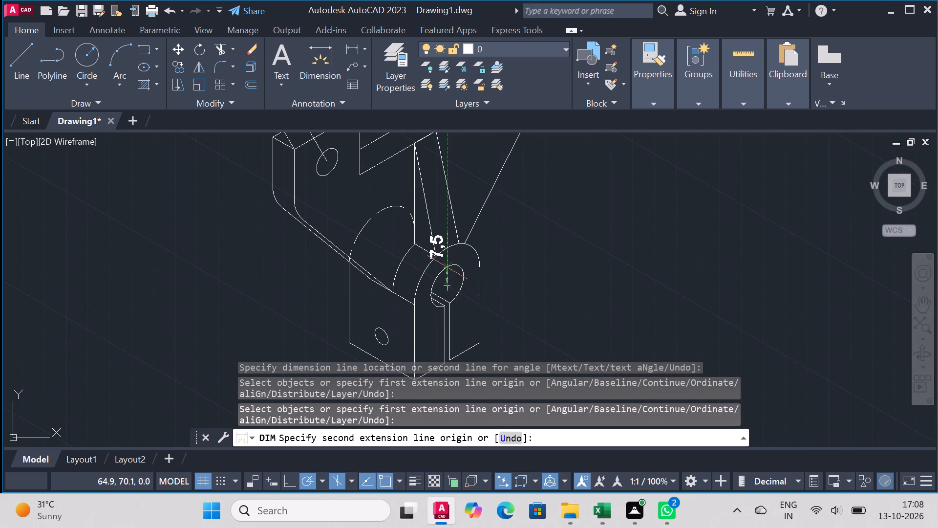
{"action": "left_click", "coordinate": [446, 269]}
{"action": "left_click", "coordinate": [466, 269]}
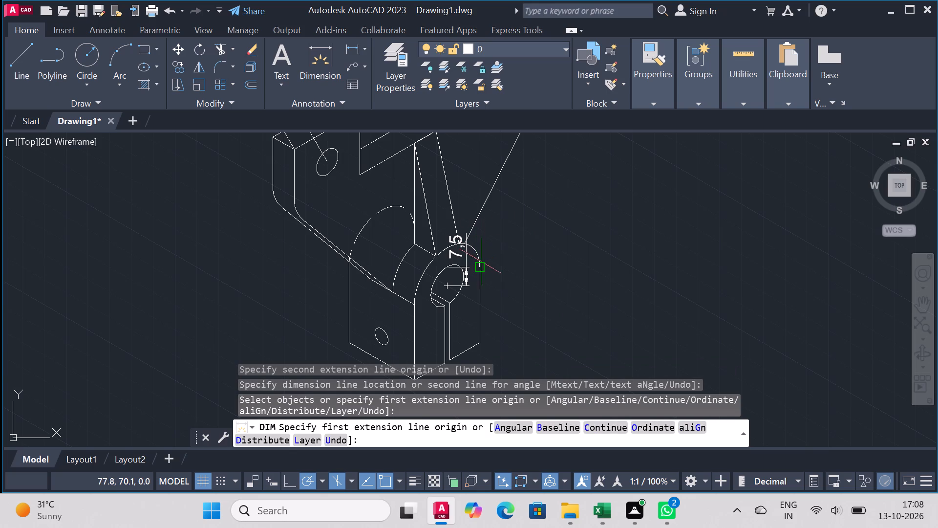
Dimension vertically from the base's large front hole centre to the rounded top outline, placing it outside the hole's existing vertical dimension.
{"action": "left_click", "coordinate": [449, 286]}
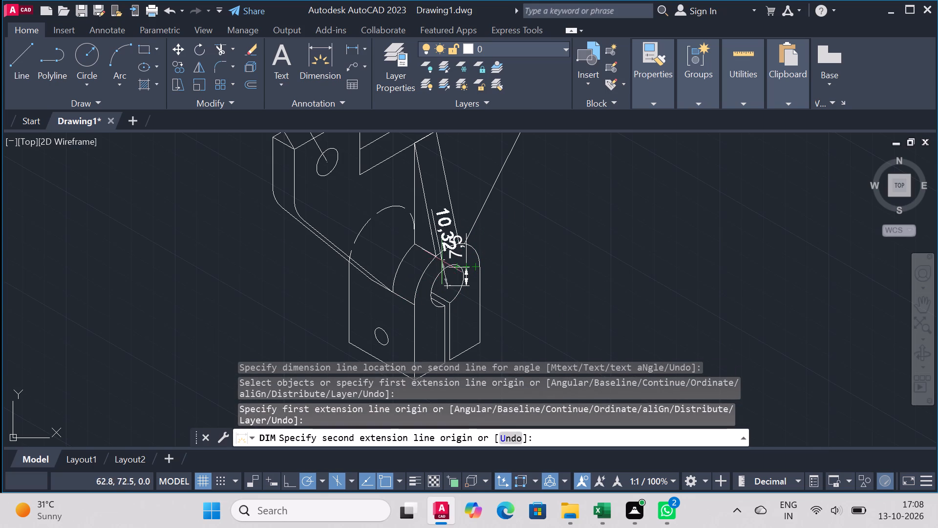
{"action": "scroll", "coordinate": [444, 256], "scroll_direction": "up", "scroll_amount": 5}
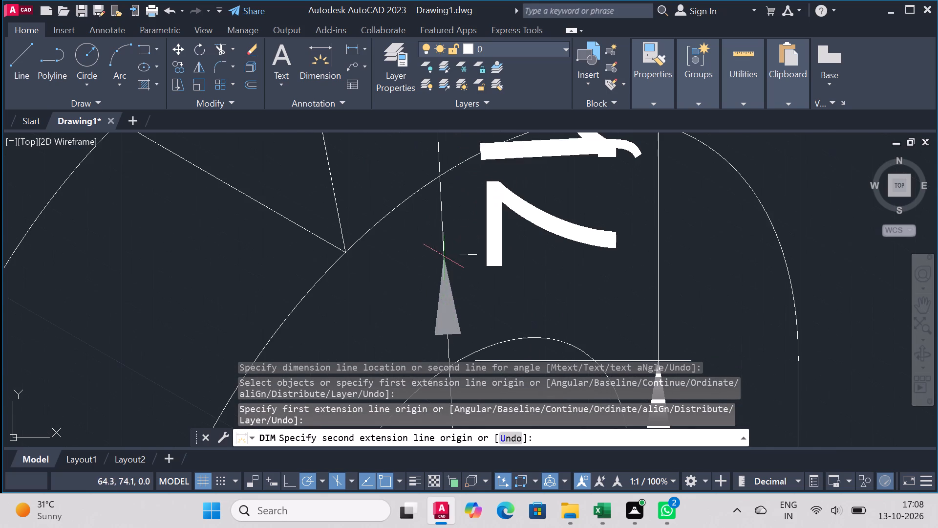
{"action": "scroll", "coordinate": [462, 208], "scroll_direction": "down", "scroll_amount": 2}
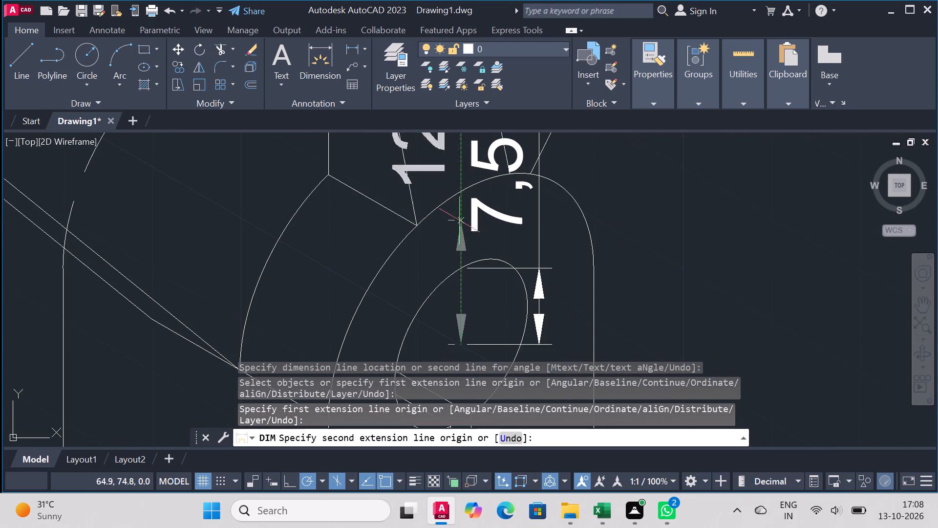
{"action": "left_click", "coordinate": [461, 196]}
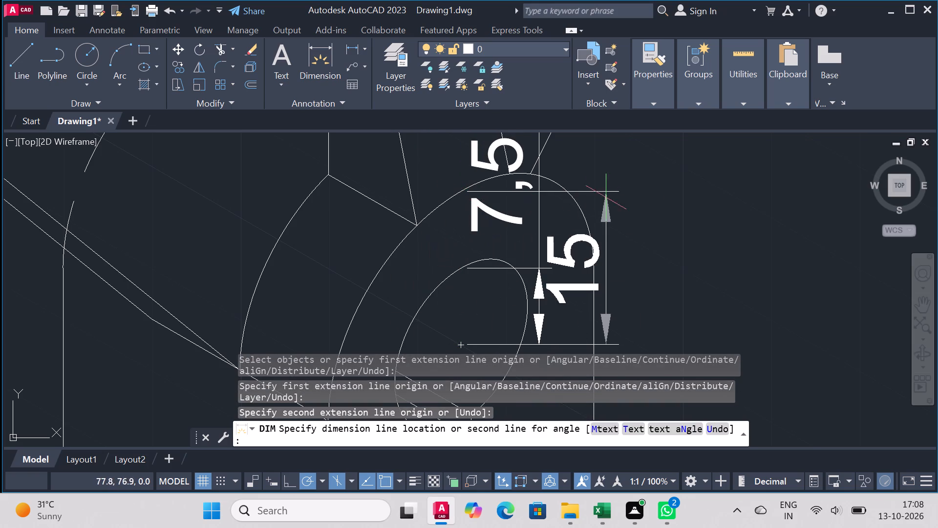
{"action": "left_click", "coordinate": [647, 193]}
Dimension the height of the base front face's outer vertical edge, placing the dimension just outside the part.
{"action": "scroll", "coordinate": [586, 258], "scroll_direction": "down", "scroll_amount": 4}
{"action": "scroll", "coordinate": [622, 322], "scroll_direction": "up", "scroll_amount": 2}
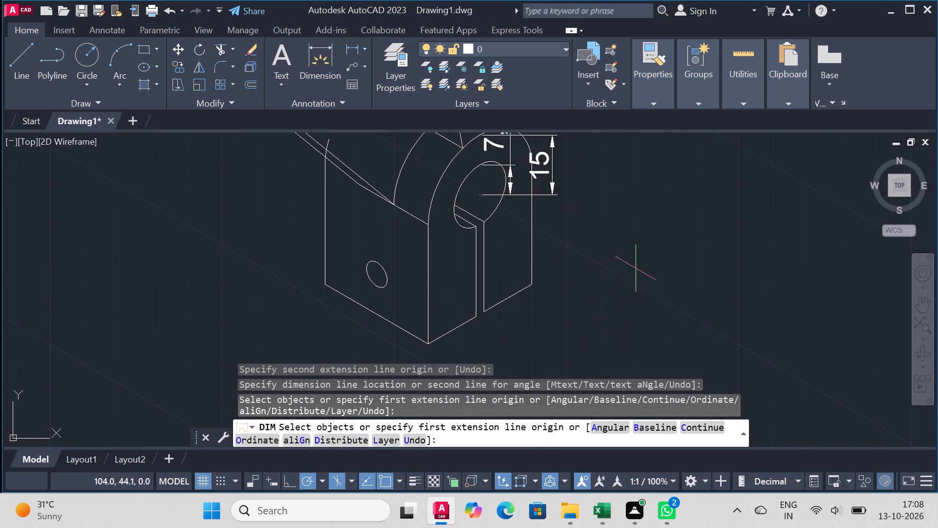
{"action": "scroll", "coordinate": [638, 266], "scroll_direction": "down", "scroll_amount": 1}
{"action": "scroll", "coordinate": [603, 339], "scroll_direction": "up", "scroll_amount": 1}
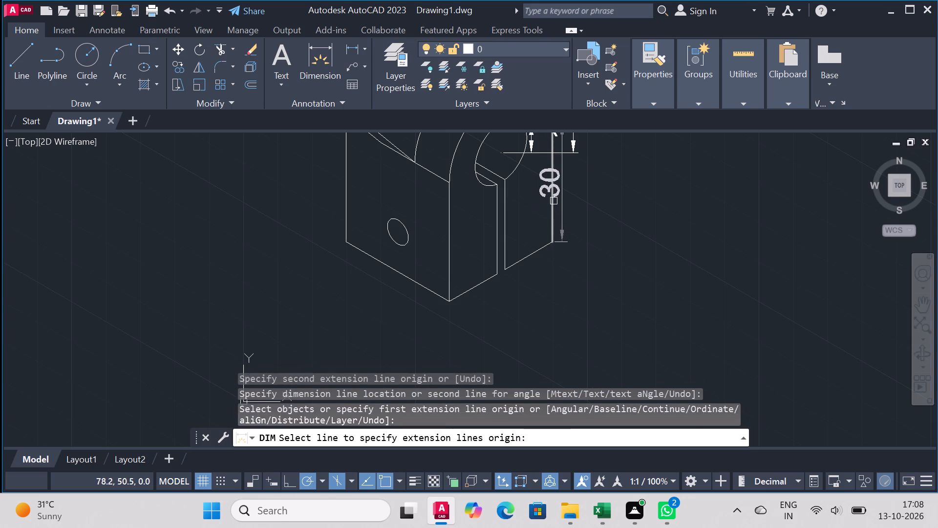
{"action": "left_click", "coordinate": [554, 201]}
{"action": "left_click", "coordinate": [584, 199]}
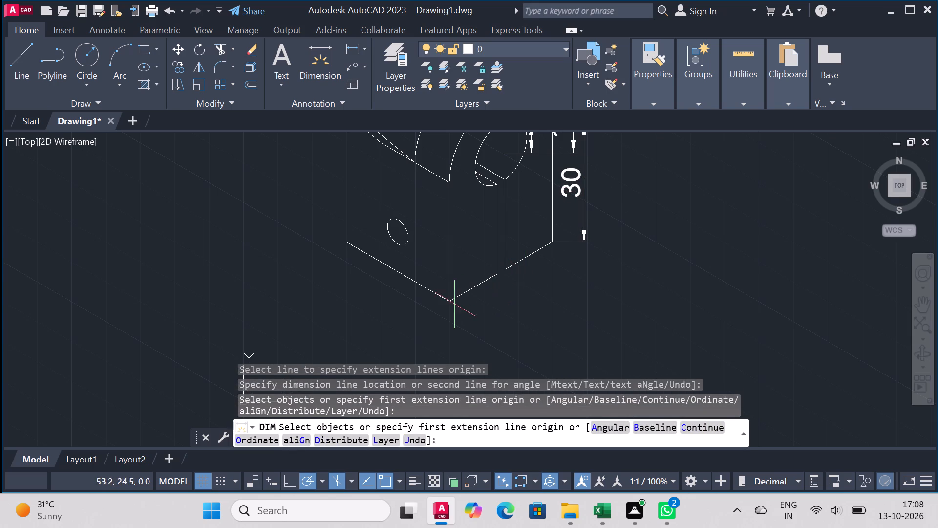
Add an aligned dimension for the base front face's overall width between its two bottom corners, placed below the face.
{"action": "left_click", "coordinate": [446, 301]}
{"action": "left_click", "coordinate": [553, 240]}
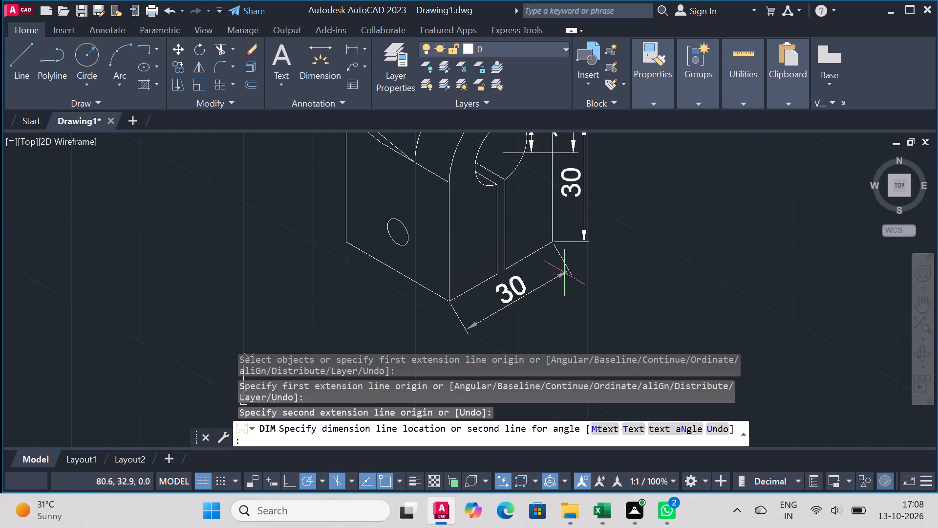
{"action": "left_click", "coordinate": [576, 287]}
Dimension the slot's width between its two bottom corners on the base's front face, placed inside the overall width dimension.
{"action": "left_click", "coordinate": [497, 272]}
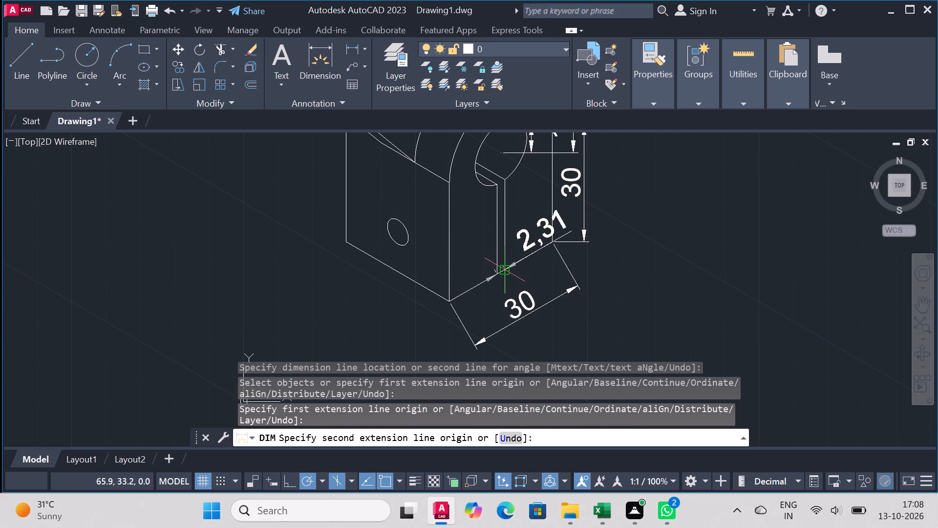
{"action": "left_click", "coordinate": [507, 268]}
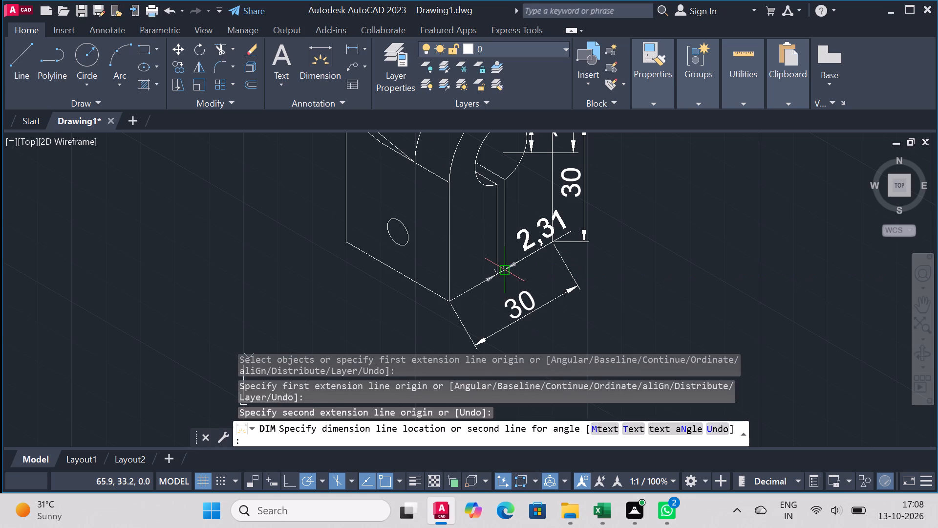
{"action": "left_click", "coordinate": [515, 281]}
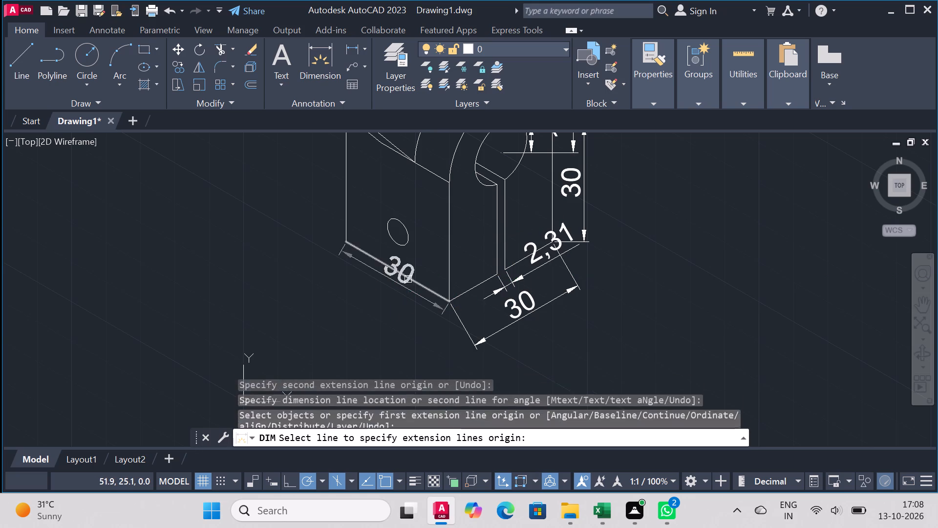
Add an aligned dimension for the base's depth along the bottom edge of its side face, placed below that edge.
{"action": "left_click", "coordinate": [408, 279]}
{"action": "left_click", "coordinate": [384, 309]}
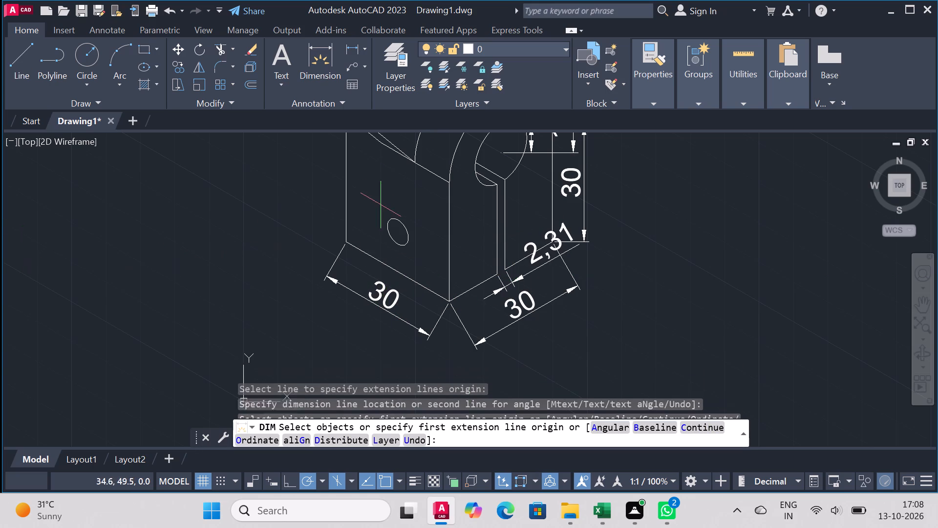
Dimension the small hole in the base's side face vertically from its centre to its outline, placed beside the hole.
{"action": "scroll", "coordinate": [381, 205], "scroll_direction": "up", "scroll_amount": 1}
{"action": "left_click", "coordinate": [405, 250]}
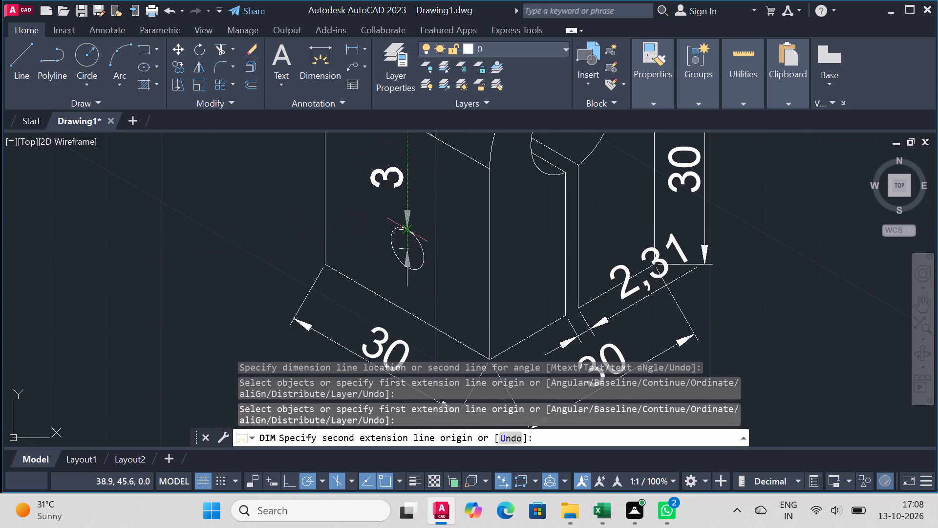
{"action": "left_click", "coordinate": [407, 229]}
{"action": "left_click", "coordinate": [375, 223]}
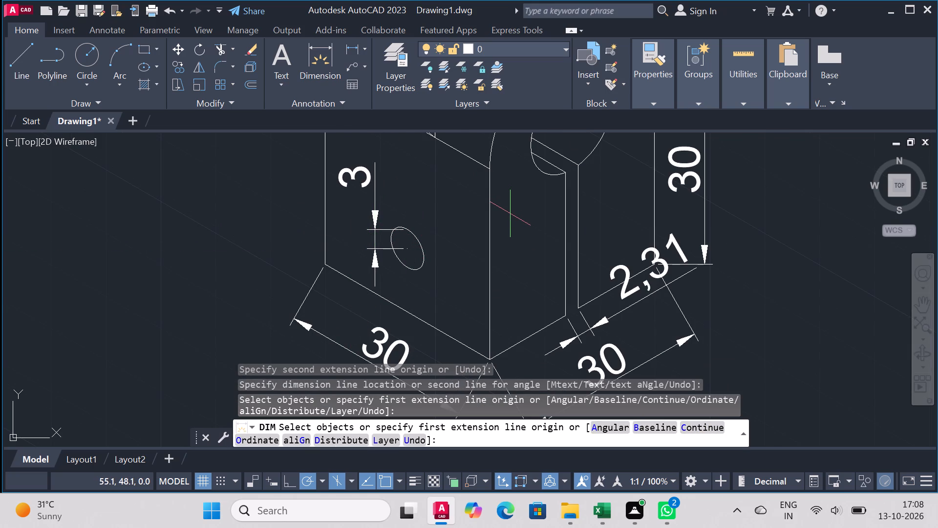
Add a vertical dimension of 10 up from the side face's rear bottom corner, placed outside the base, and end dimensioning.
{"action": "left_click", "coordinate": [327, 265]}
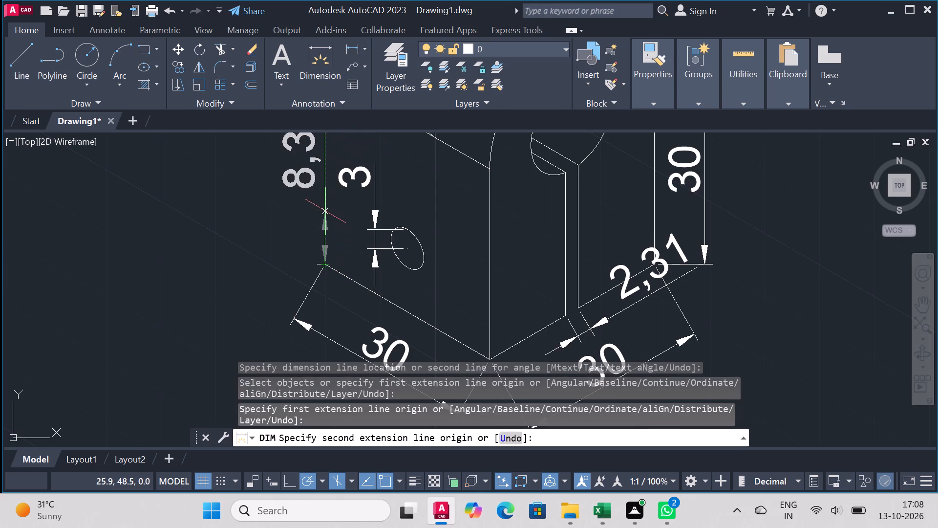
{"action": "type", "text": "10"}
{"action": "key", "text": "Return"}
{"action": "left_click", "coordinate": [295, 207]}
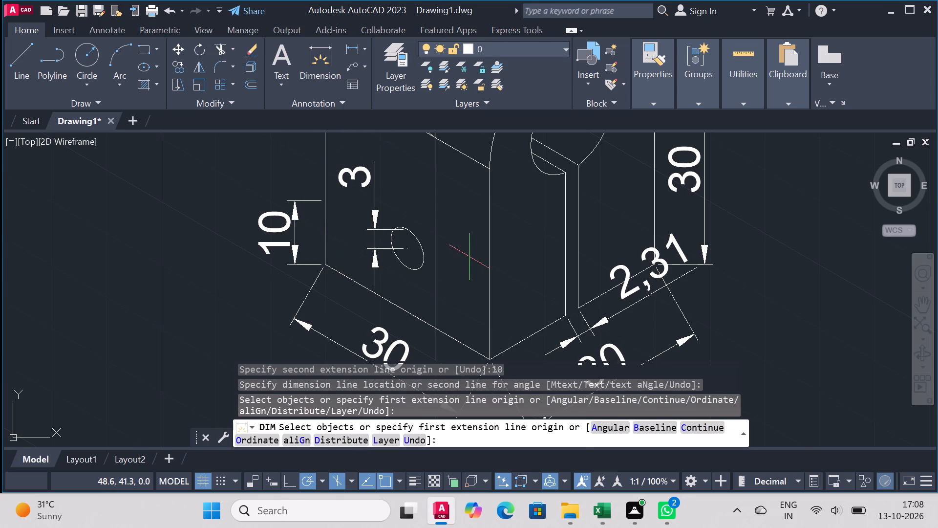
{"action": "scroll", "coordinate": [479, 236], "scroll_direction": "down", "scroll_amount": 1}
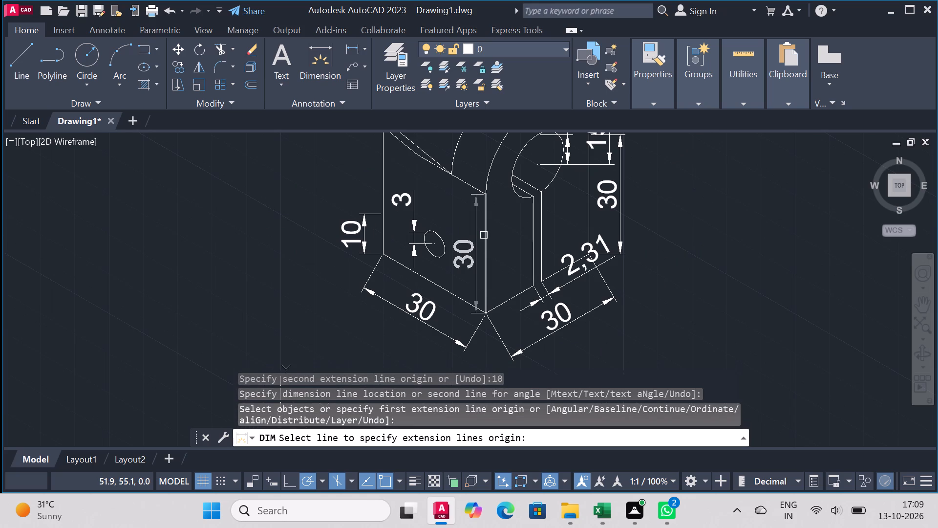
{"action": "key", "text": "Escape"}
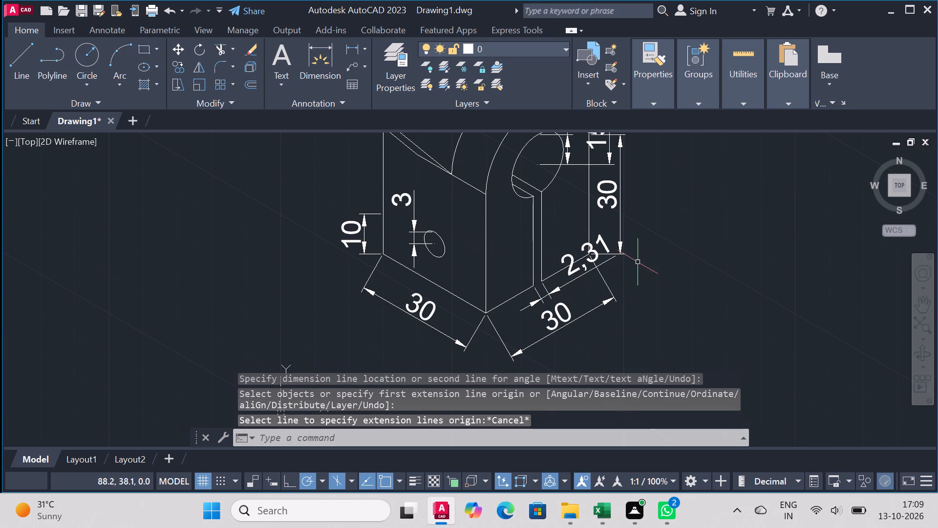
Add an aligned dimension across the tapered upright's top edge where it meets the recess between the lugs, placed just below it.
{"action": "scroll", "coordinate": [486, 246], "scroll_direction": "down", "scroll_amount": 1}
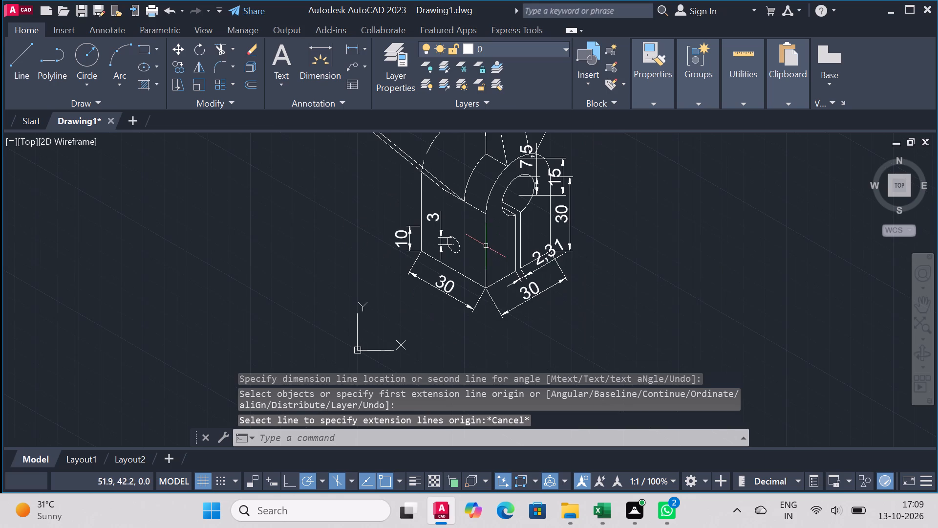
{"action": "scroll", "coordinate": [527, 242], "scroll_direction": "up", "scroll_amount": 1}
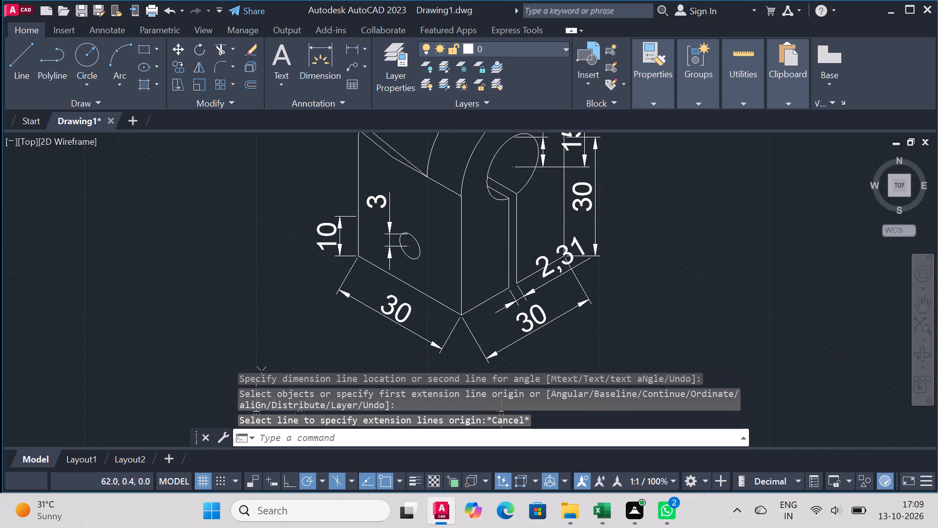
{"action": "left_click", "coordinate": [318, 43]}
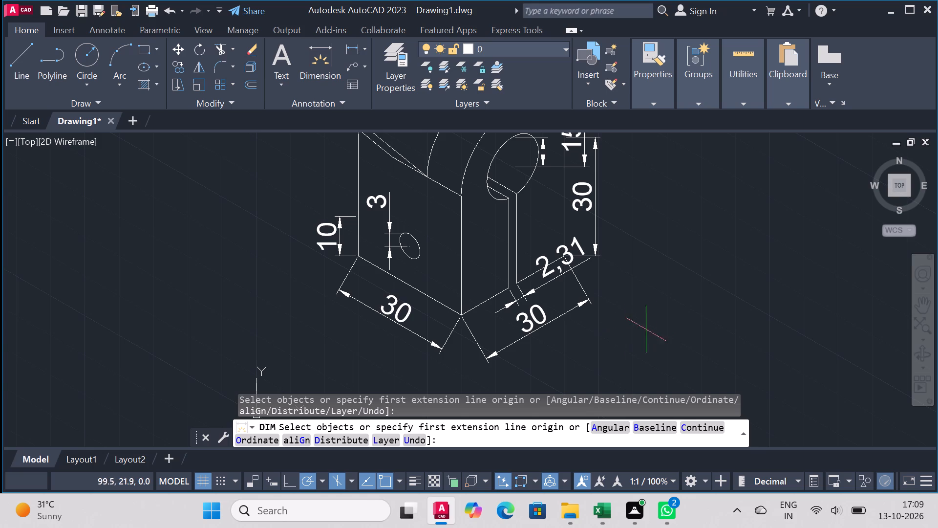
{"action": "scroll", "coordinate": [600, 319], "scroll_direction": "up", "scroll_amount": 1}
{"action": "scroll", "coordinate": [596, 305], "scroll_direction": "down", "scroll_amount": 2}
{"action": "scroll", "coordinate": [559, 268], "scroll_direction": "down", "scroll_amount": 2}
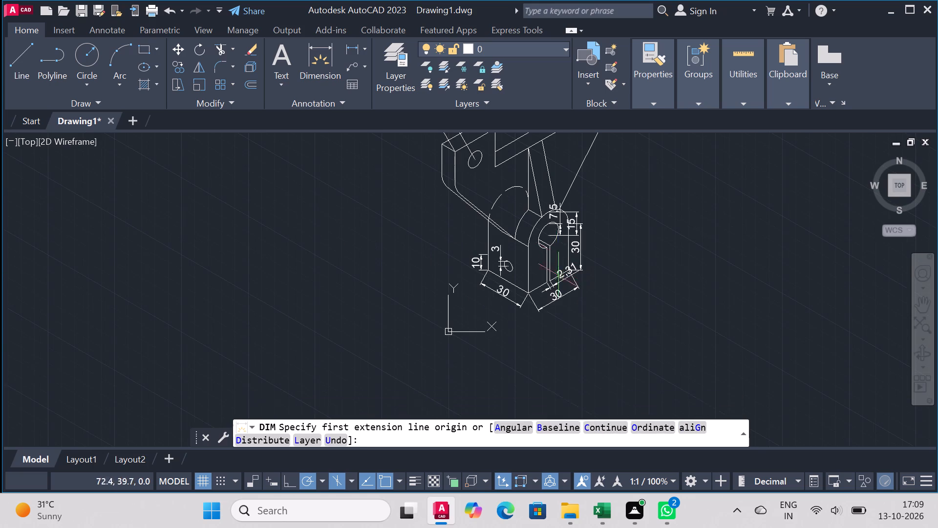
{"action": "scroll", "coordinate": [564, 223], "scroll_direction": "up", "scroll_amount": 2}
{"action": "scroll", "coordinate": [564, 222], "scroll_direction": "down", "scroll_amount": 4}
{"action": "scroll", "coordinate": [563, 190], "scroll_direction": "up", "scroll_amount": 3}
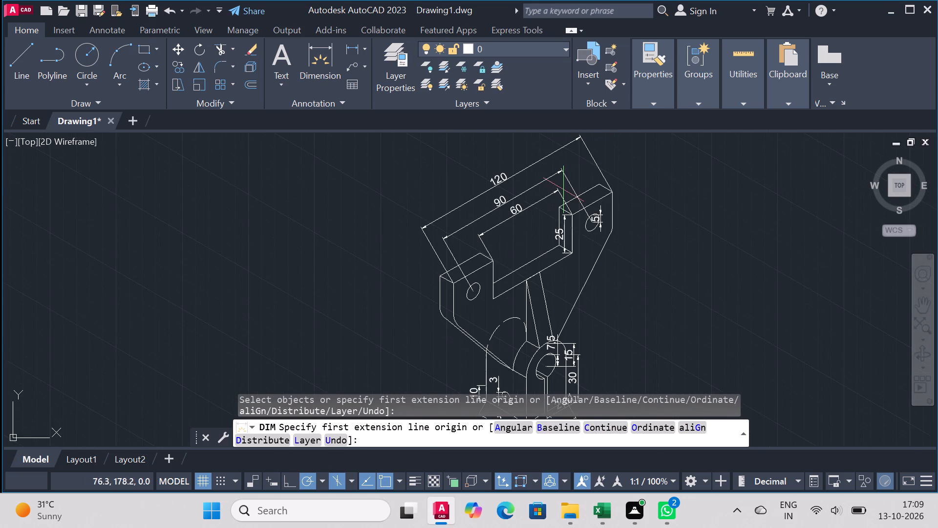
{"action": "scroll", "coordinate": [547, 324], "scroll_direction": "up", "scroll_amount": 1}
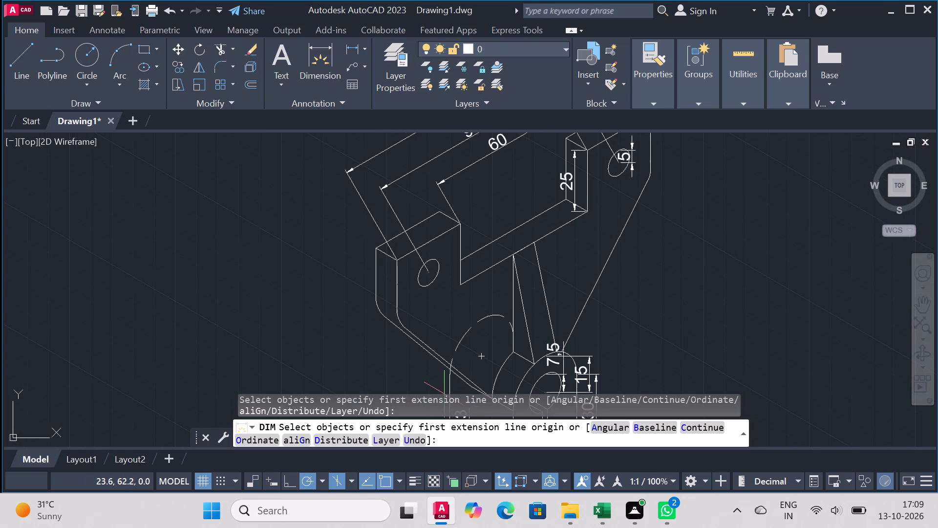
{"action": "left_click", "coordinate": [512, 256]}
{"action": "left_click", "coordinate": [538, 241]}
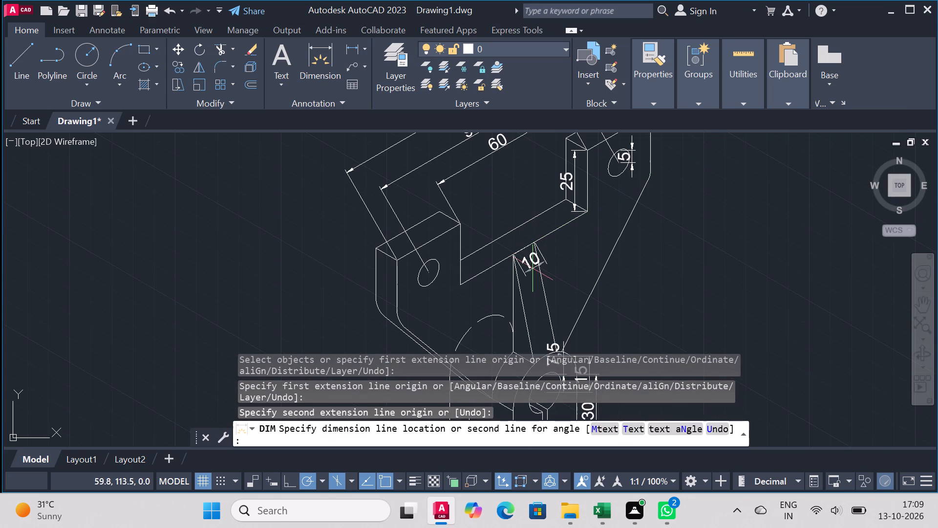
{"action": "left_click", "coordinate": [533, 268]}
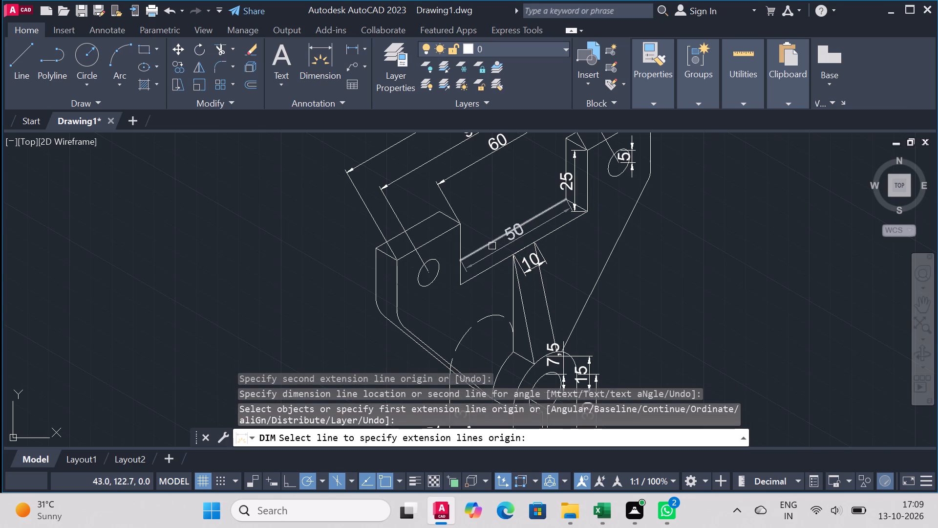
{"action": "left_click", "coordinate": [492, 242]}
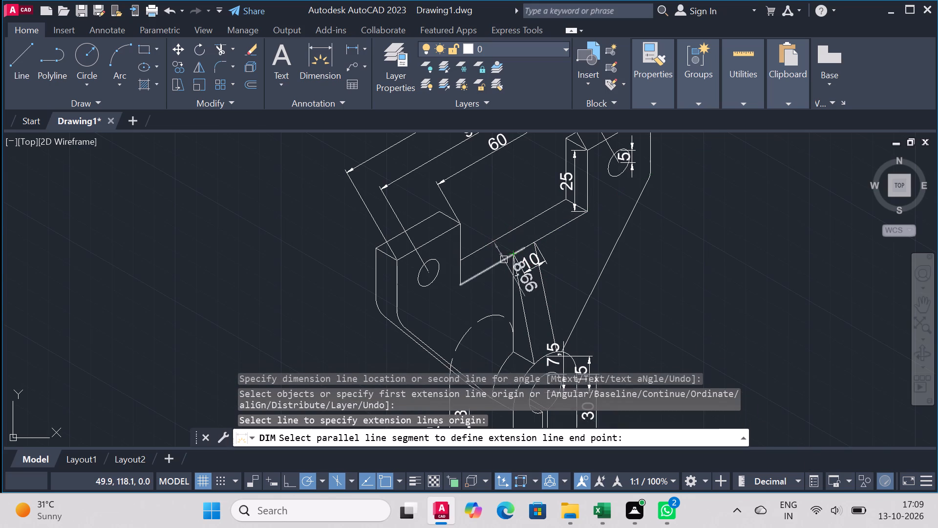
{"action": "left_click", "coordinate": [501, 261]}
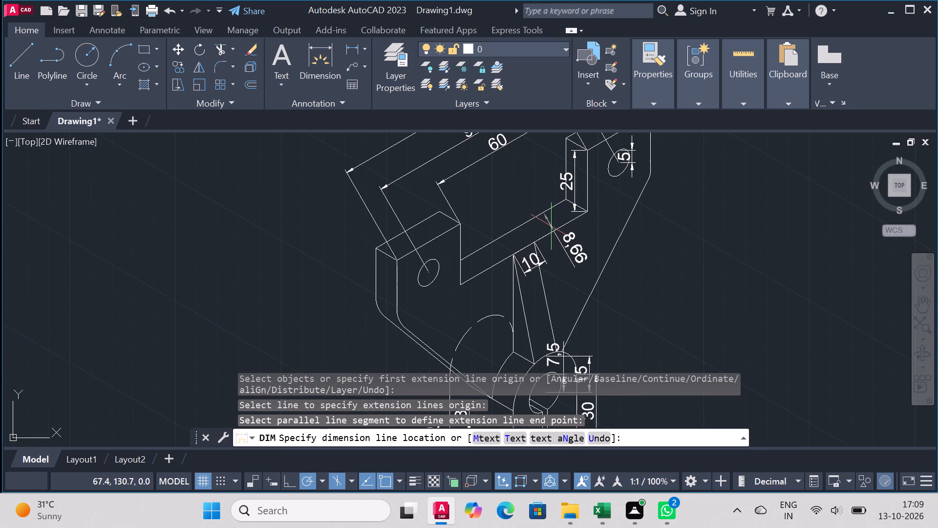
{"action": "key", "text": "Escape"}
Add an aligned dimension for the plate thickness between the back and front corners at the recess floor's end, placed below the 25 dimension.
{"action": "scroll", "coordinate": [571, 207], "scroll_direction": "up", "scroll_amount": 2}
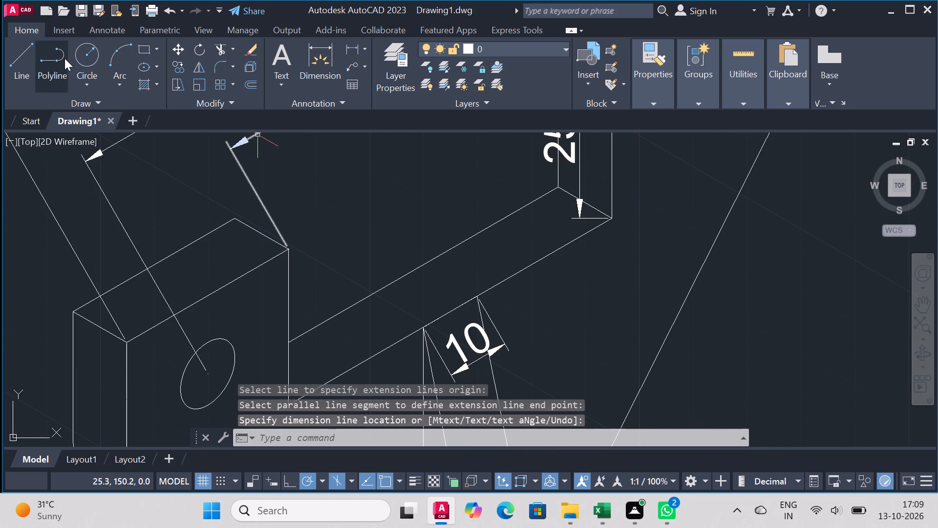
{"action": "left_click", "coordinate": [311, 58]}
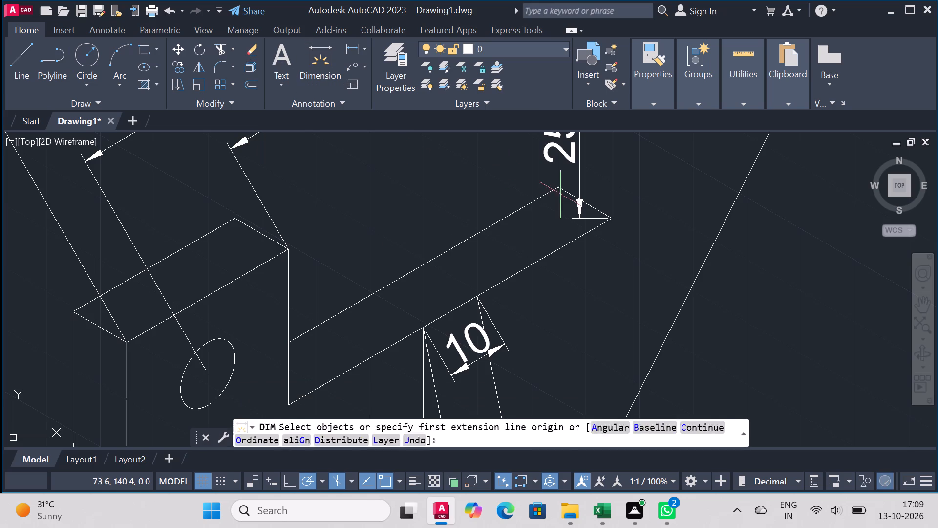
{"action": "left_click", "coordinate": [558, 185]}
{"action": "left_click", "coordinate": [610, 217]}
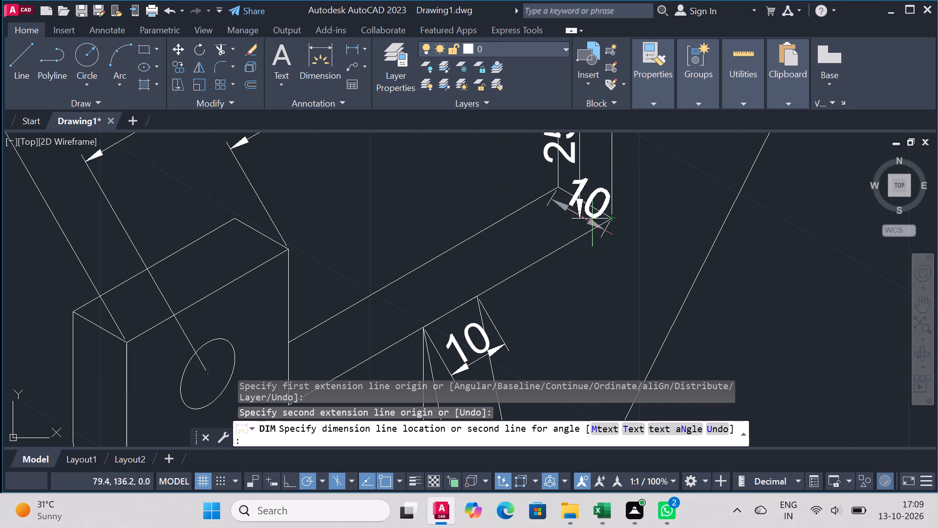
{"action": "left_click", "coordinate": [556, 251]}
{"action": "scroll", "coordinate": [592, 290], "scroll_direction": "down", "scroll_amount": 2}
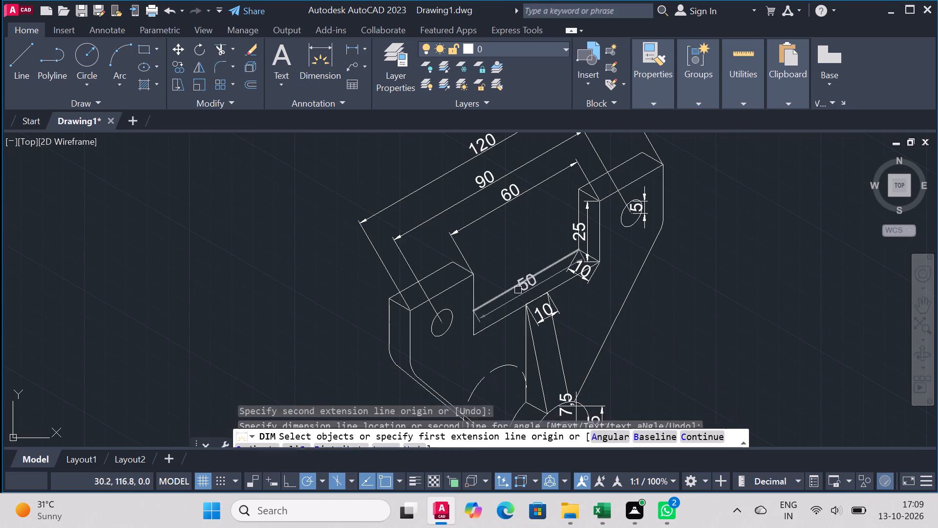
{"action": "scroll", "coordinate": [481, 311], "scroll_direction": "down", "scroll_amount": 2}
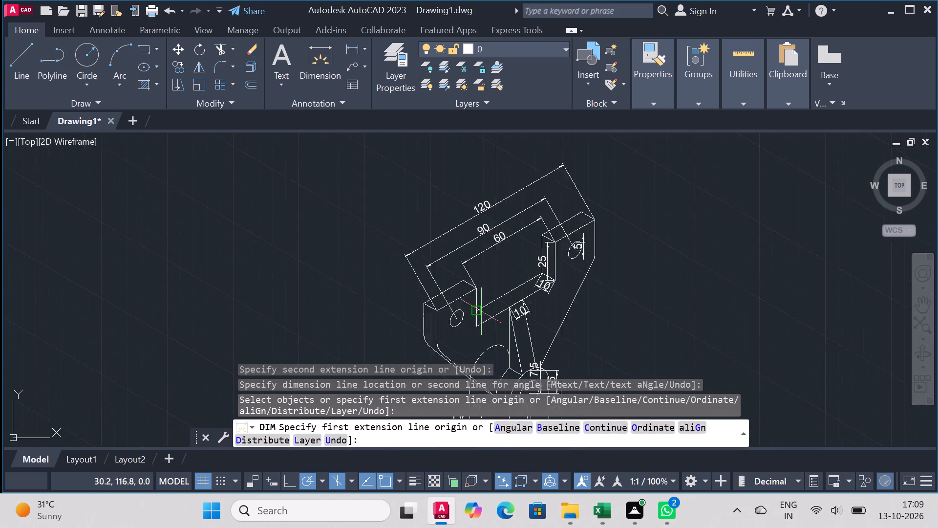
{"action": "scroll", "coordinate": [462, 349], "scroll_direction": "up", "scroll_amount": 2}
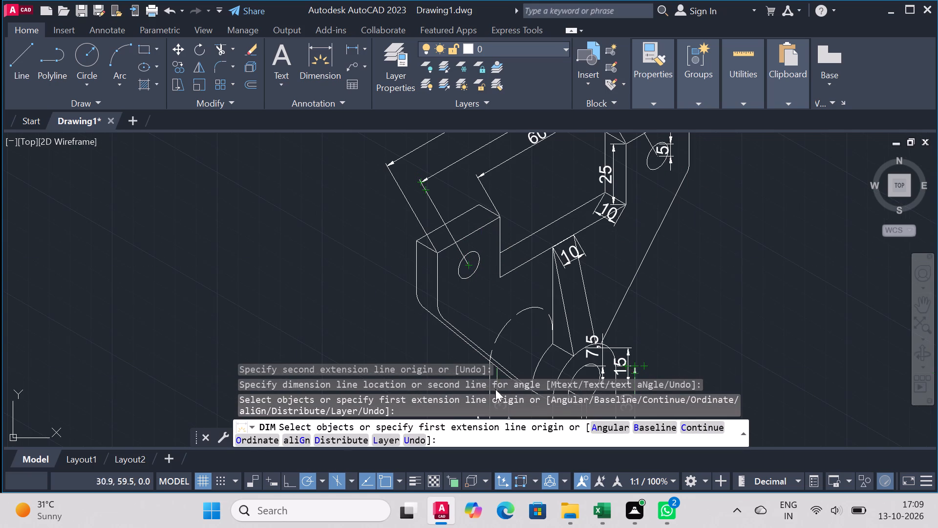
Add an R10 radius dimension to the front face's rounded corner below the left lug, with its text inside the plate.
{"action": "scroll", "coordinate": [445, 312], "scroll_direction": "up", "scroll_amount": 3}
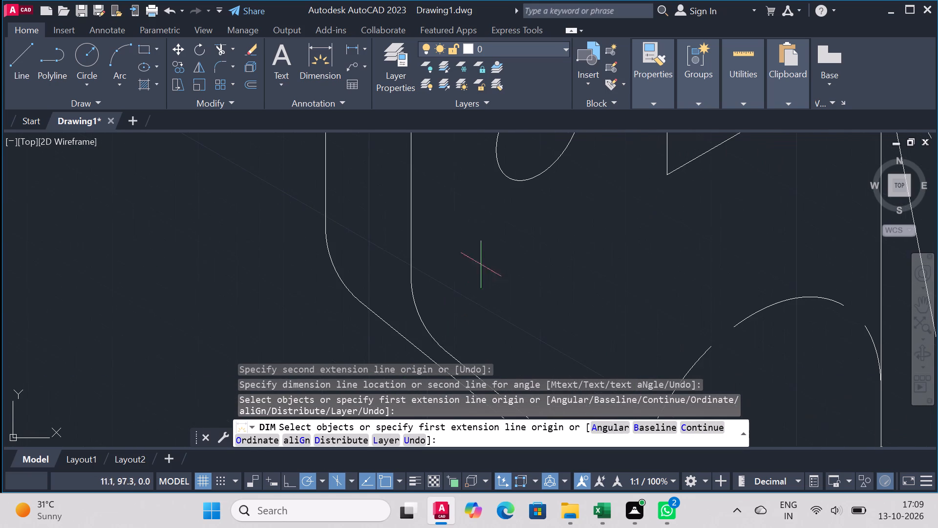
{"action": "left_click", "coordinate": [416, 310]}
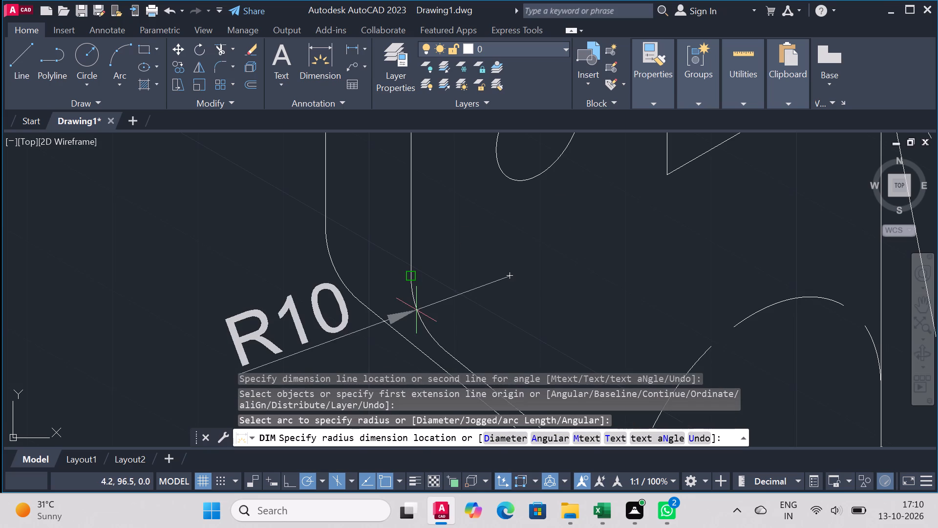
{"action": "left_click", "coordinate": [419, 310]}
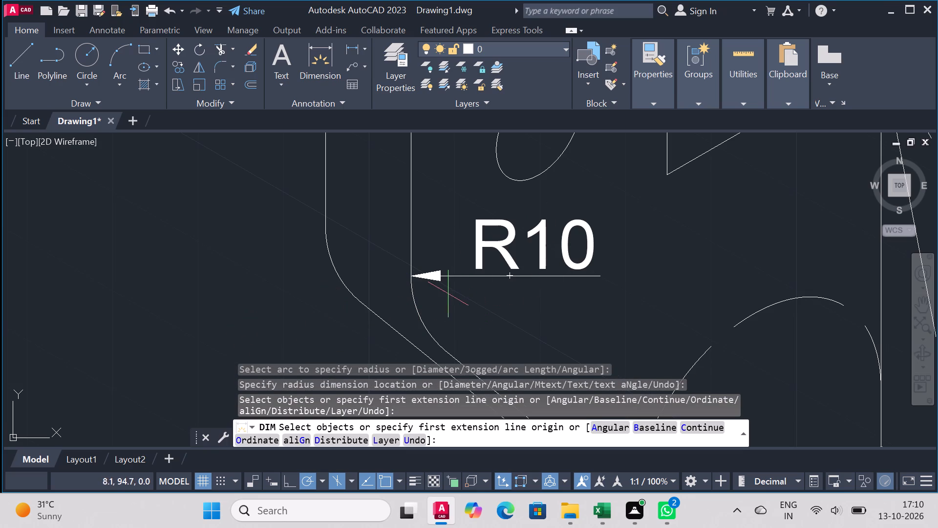
{"action": "left_click", "coordinate": [430, 305]}
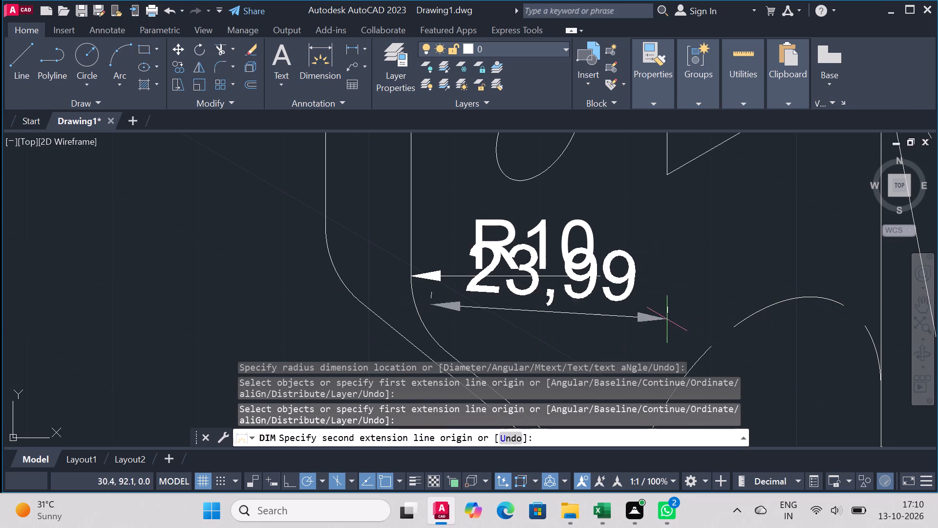
{"action": "key", "text": "Escape"}
Add a vertical dimension of 55 upward from the centre of the base's large hole, placed outside the tapered upright.
{"action": "scroll", "coordinate": [720, 316], "scroll_direction": "down", "scroll_amount": 3}
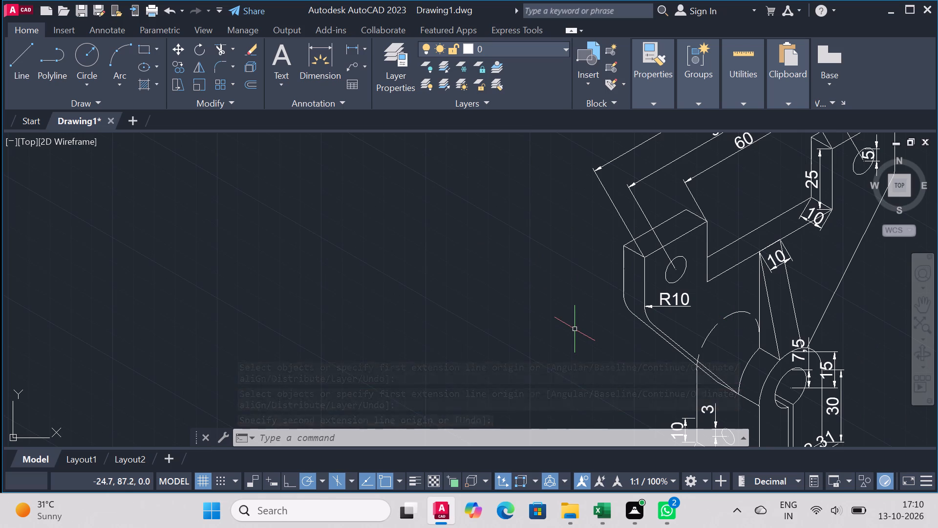
{"action": "scroll", "coordinate": [575, 345], "scroll_direction": "down", "scroll_amount": 1}
{"action": "scroll", "coordinate": [758, 305], "scroll_direction": "down", "scroll_amount": 1}
{"action": "scroll", "coordinate": [781, 342], "scroll_direction": "up", "scroll_amount": 1}
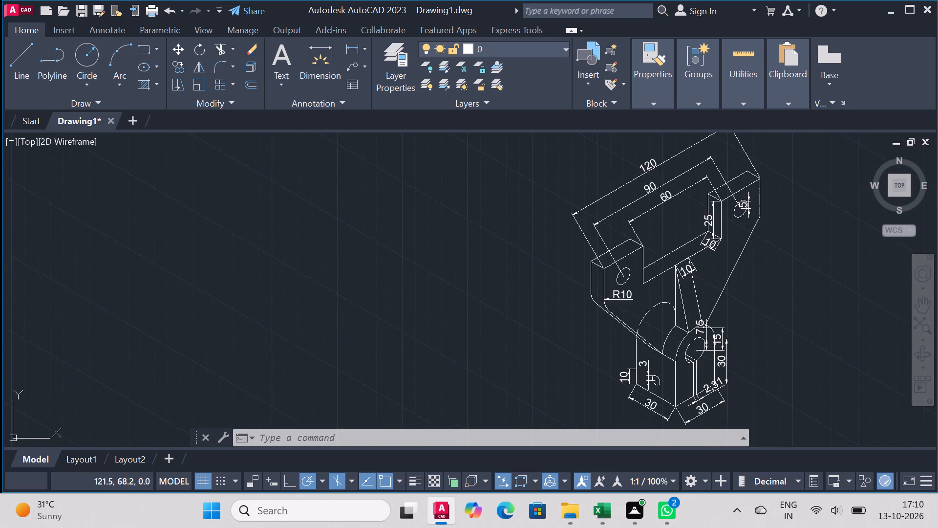
{"action": "scroll", "coordinate": [779, 342], "scroll_direction": "up", "scroll_amount": 1}
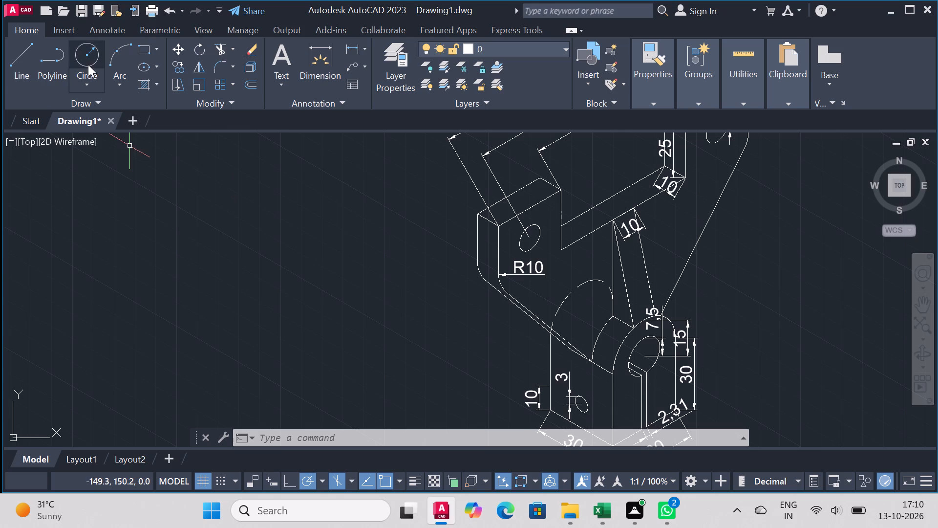
{"action": "left_click", "coordinate": [326, 52]}
{"action": "left_click", "coordinate": [644, 356]}
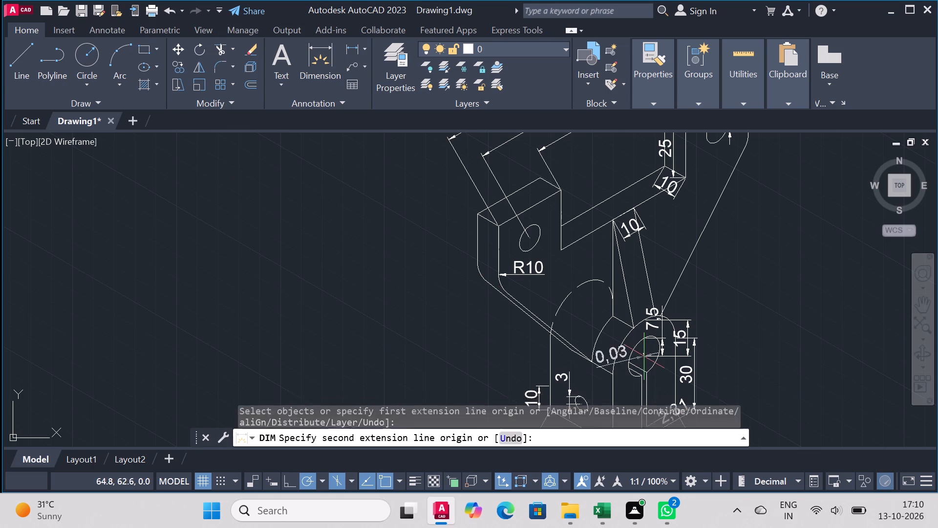
{"action": "type", "text": "55"}
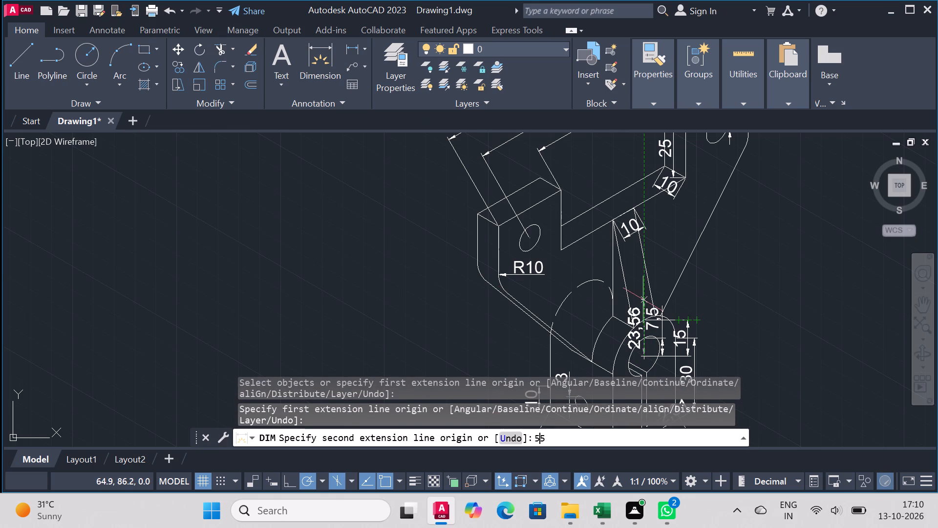
{"action": "key", "text": "Return"}
{"action": "left_click", "coordinate": [753, 285]}
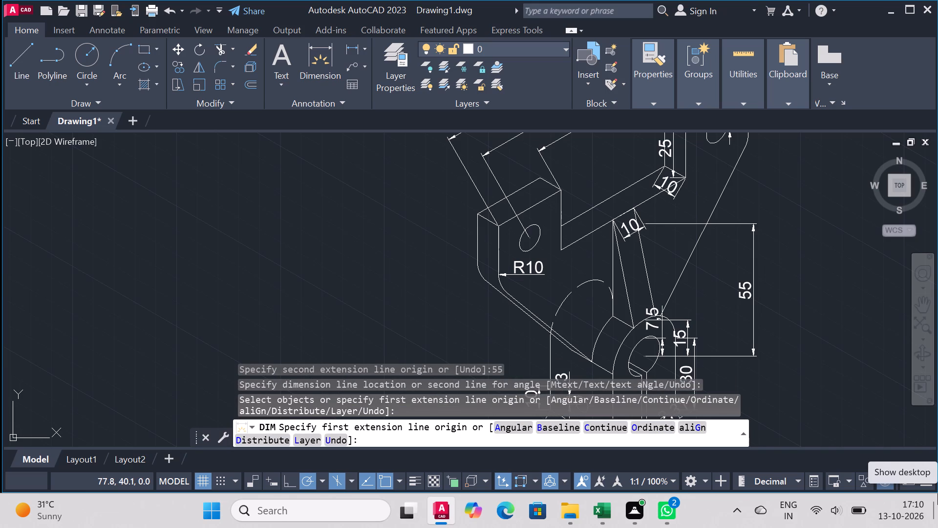
Add an aligned dimension between the lower ends of the base's rear and front rounded-top arcs, placed just above the edge.
{"action": "scroll", "coordinate": [937, 493], "scroll_direction": "up", "scroll_amount": 1}
{"action": "scroll", "coordinate": [909, 485], "scroll_direction": "down", "scroll_amount": 1}
{"action": "scroll", "coordinate": [622, 301], "scroll_direction": "down", "scroll_amount": 2}
{"action": "scroll", "coordinate": [653, 341], "scroll_direction": "up", "scroll_amount": 2}
{"action": "scroll", "coordinate": [674, 327], "scroll_direction": "down", "scroll_amount": 2}
{"action": "scroll", "coordinate": [682, 370], "scroll_direction": "up", "scroll_amount": 2}
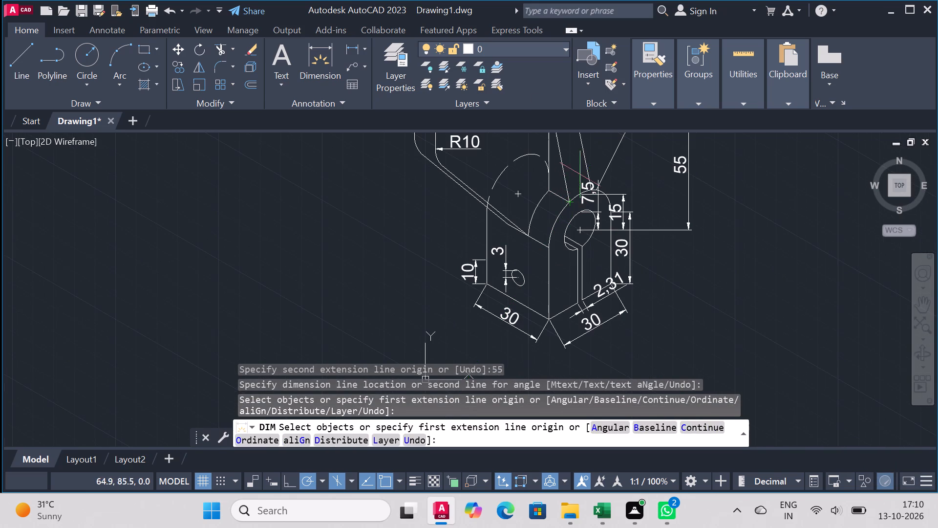
{"action": "scroll", "coordinate": [564, 290], "scroll_direction": "up", "scroll_amount": 1}
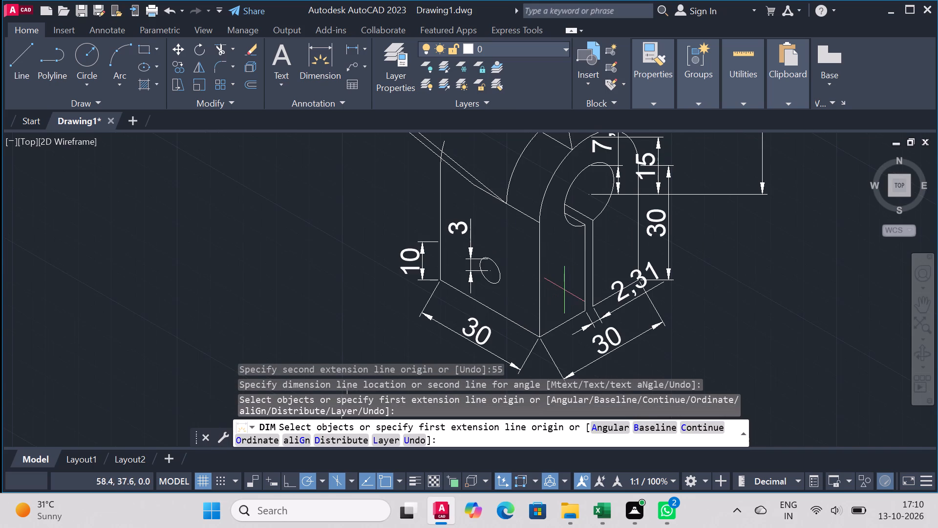
{"action": "scroll", "coordinate": [564, 290], "scroll_direction": "down", "scroll_amount": 1}
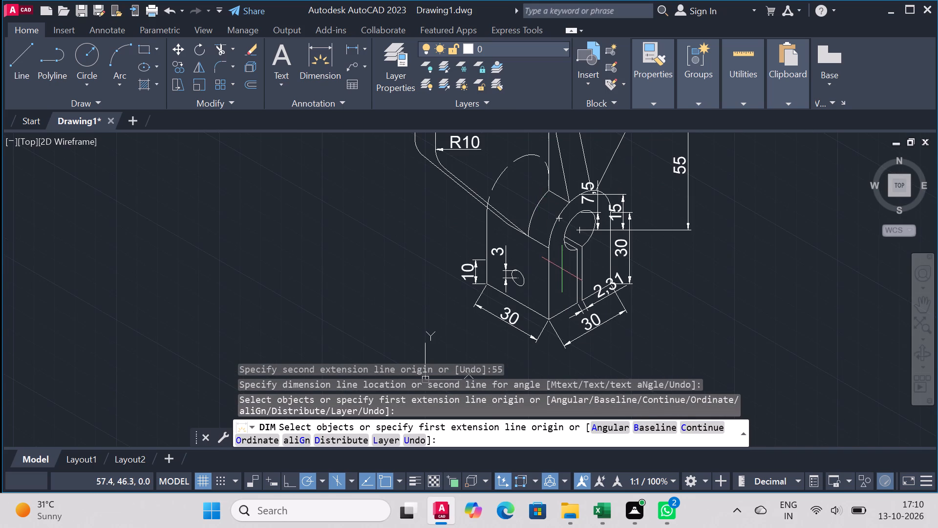
{"action": "scroll", "coordinate": [541, 219], "scroll_direction": "up", "scroll_amount": 1}
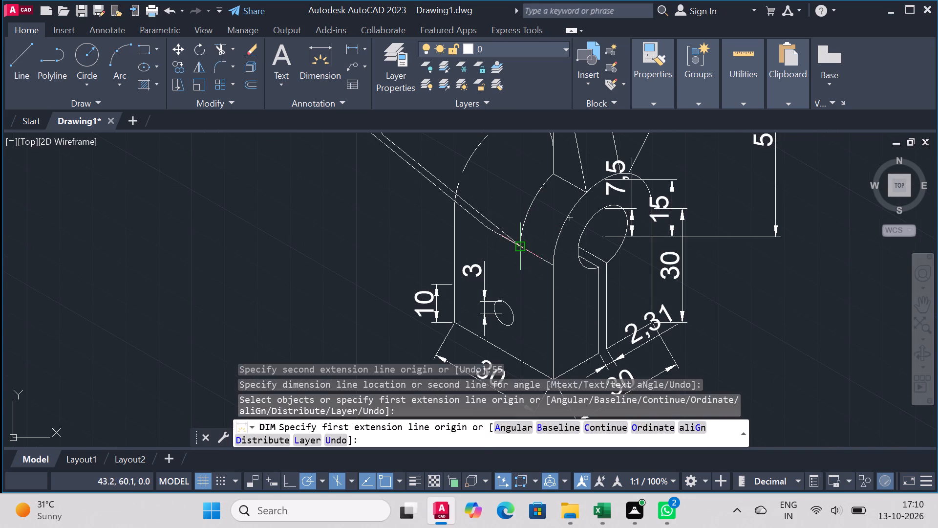
{"action": "left_click", "coordinate": [522, 244]}
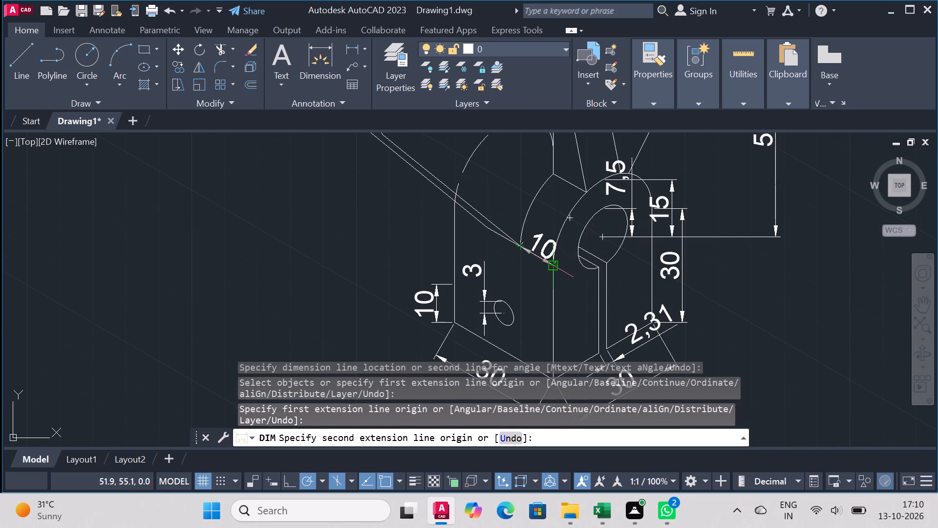
{"action": "left_click", "coordinate": [551, 265]}
{"action": "left_click", "coordinate": [547, 254]}
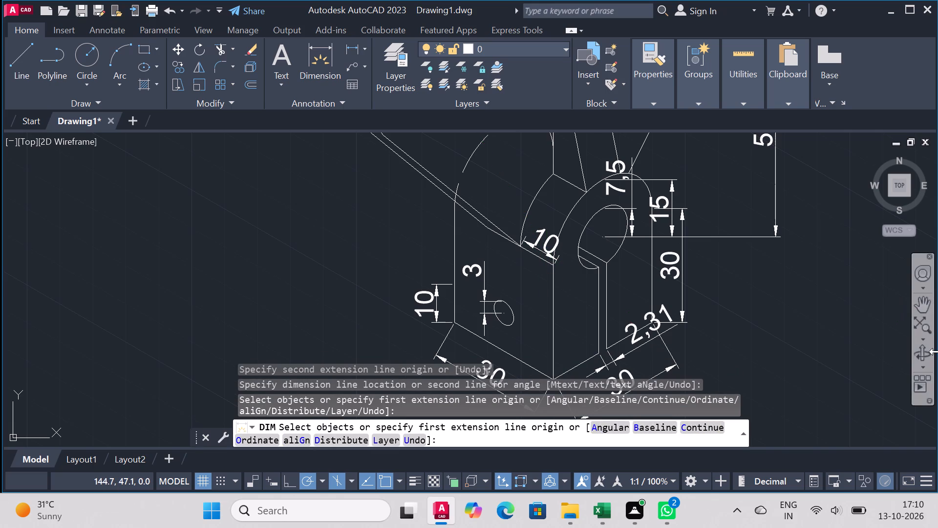
Check the whole part for missing dimensions and end dimensioning.
{"action": "scroll", "coordinate": [690, 294], "scroll_direction": "down", "scroll_amount": 2}
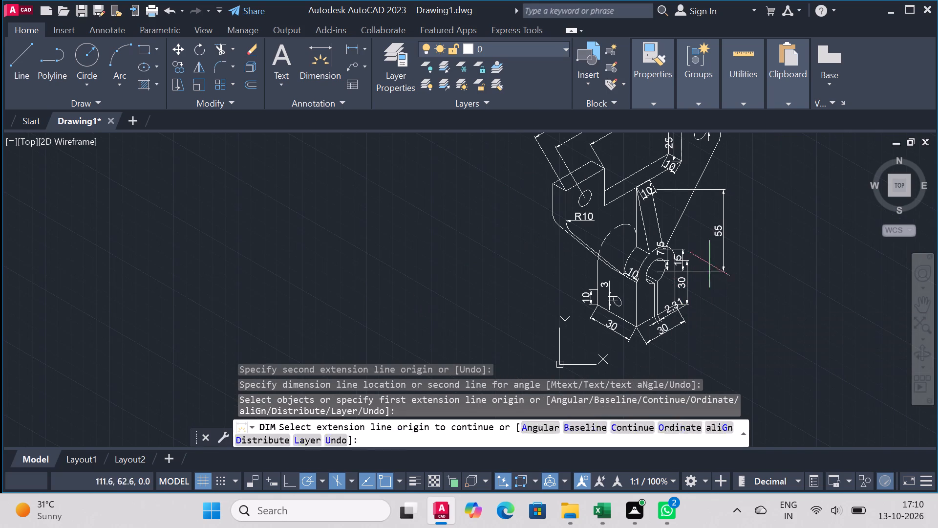
{"action": "scroll", "coordinate": [740, 259], "scroll_direction": "down", "scroll_amount": 2}
{"action": "scroll", "coordinate": [759, 215], "scroll_direction": "up", "scroll_amount": 2}
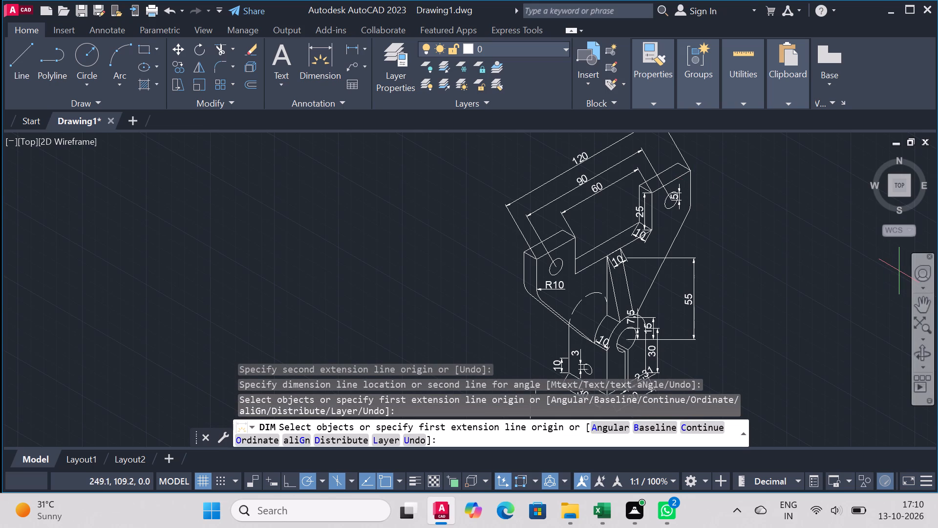
{"action": "scroll", "coordinate": [792, 280], "scroll_direction": "down", "scroll_amount": 1}
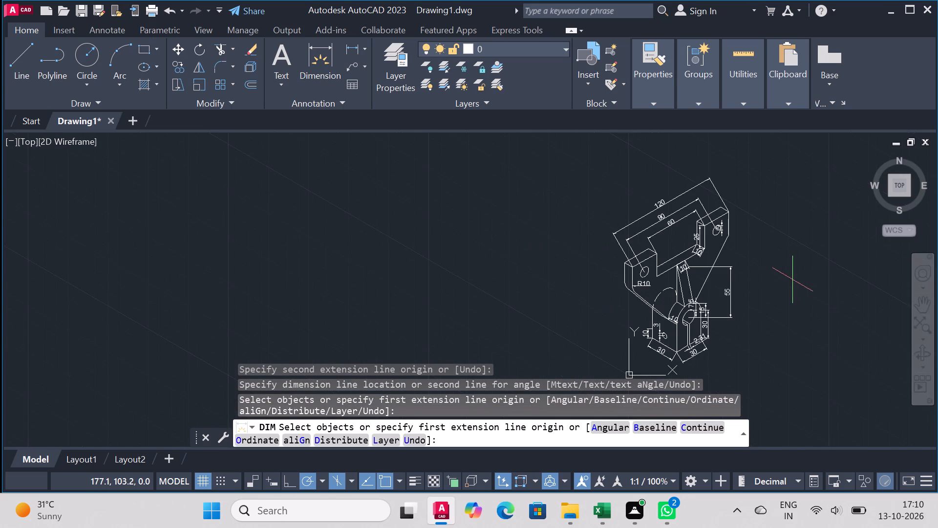
{"action": "scroll", "coordinate": [783, 367], "scroll_direction": "up", "scroll_amount": 2}
{"action": "scroll", "coordinate": [779, 332], "scroll_direction": "down", "scroll_amount": 2}
{"action": "scroll", "coordinate": [796, 274], "scroll_direction": "up", "scroll_amount": 1}
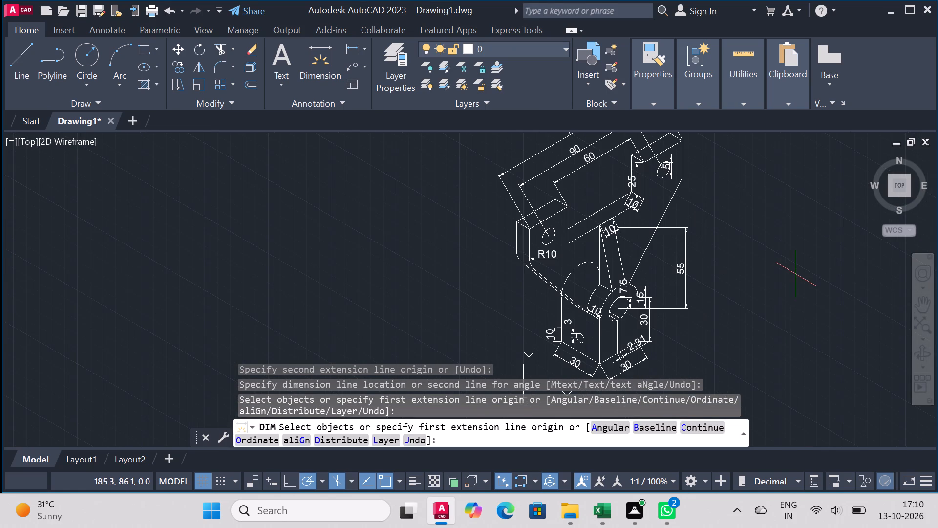
{"action": "key", "text": "Escape"}
{"action": "key", "text": "Escape"}
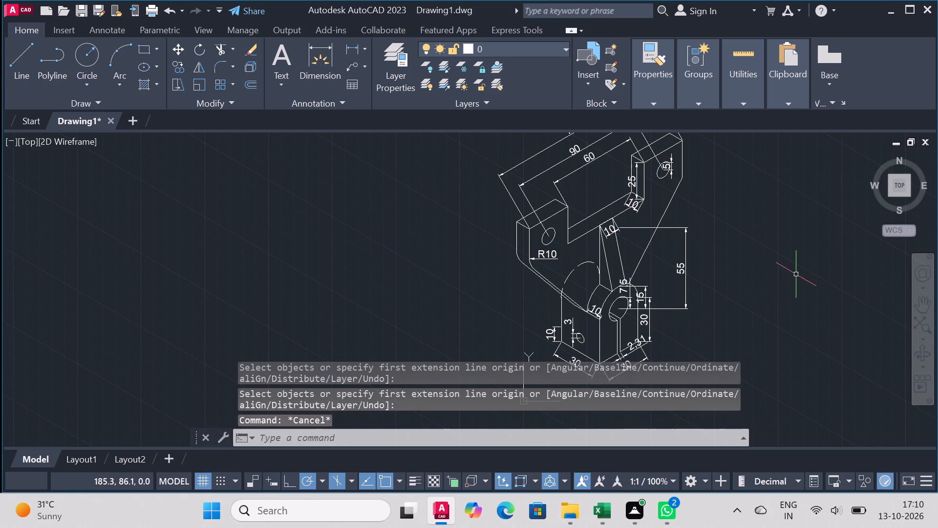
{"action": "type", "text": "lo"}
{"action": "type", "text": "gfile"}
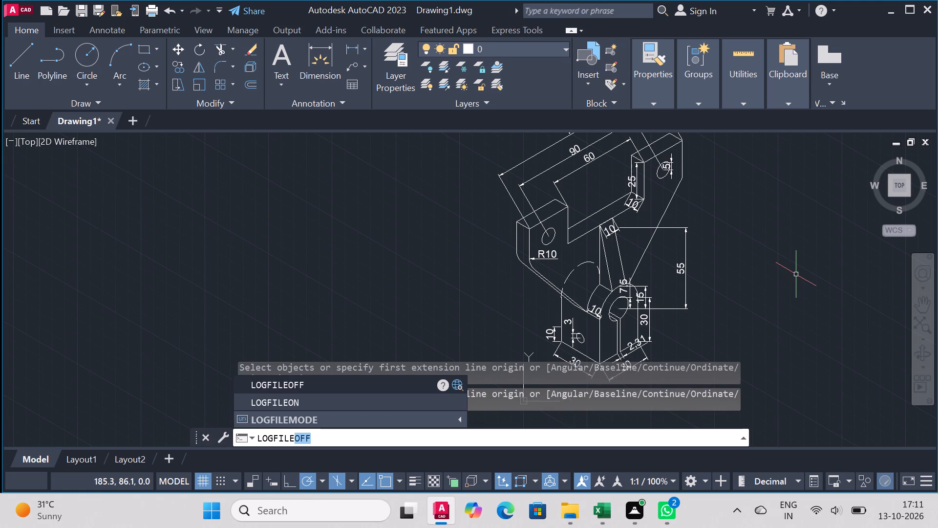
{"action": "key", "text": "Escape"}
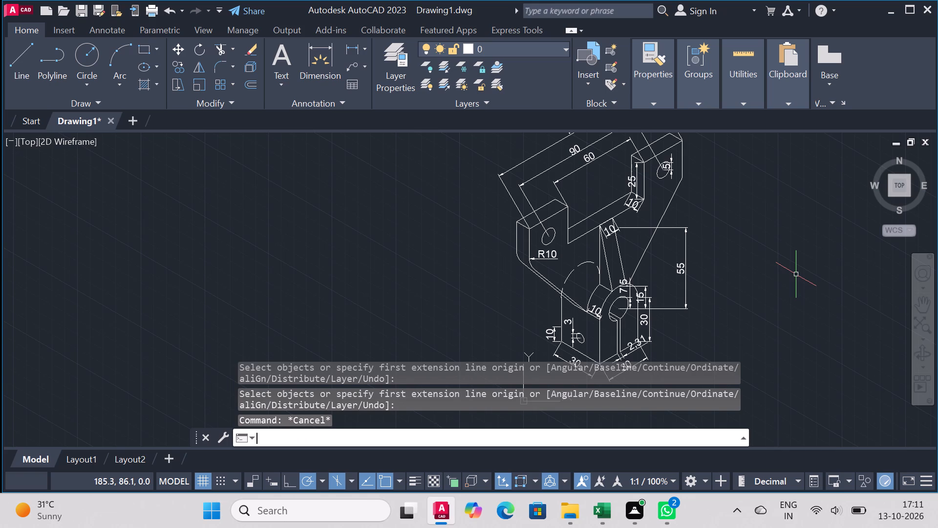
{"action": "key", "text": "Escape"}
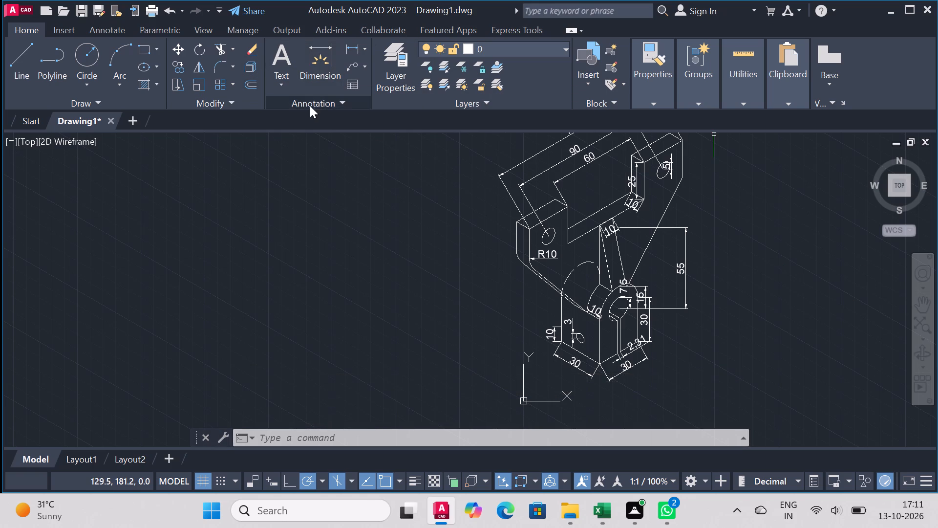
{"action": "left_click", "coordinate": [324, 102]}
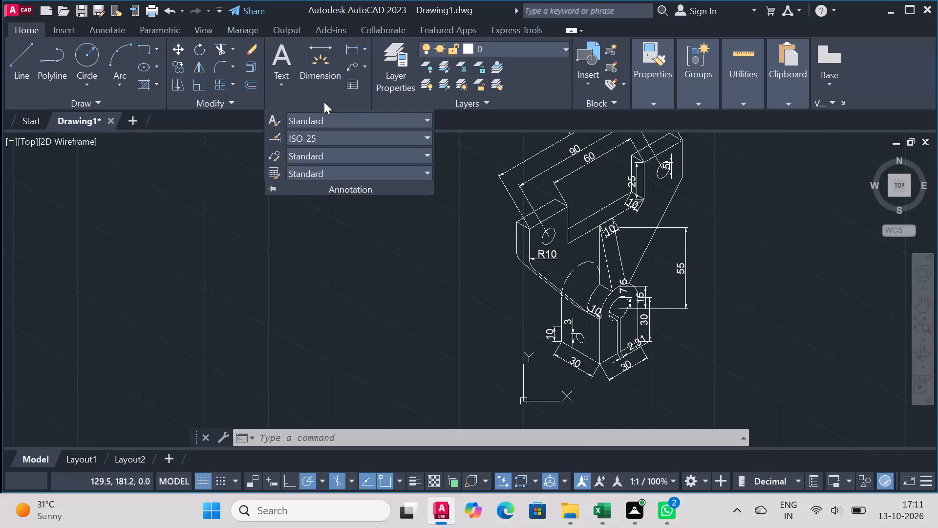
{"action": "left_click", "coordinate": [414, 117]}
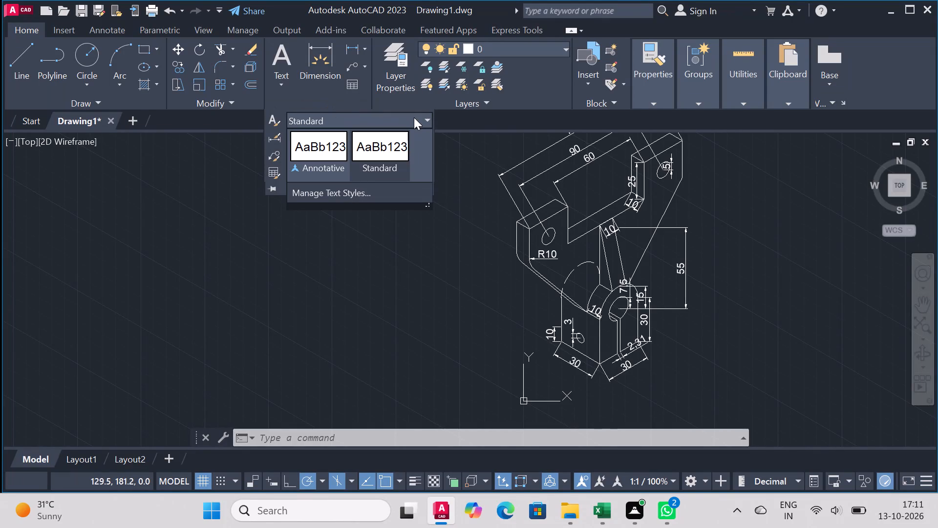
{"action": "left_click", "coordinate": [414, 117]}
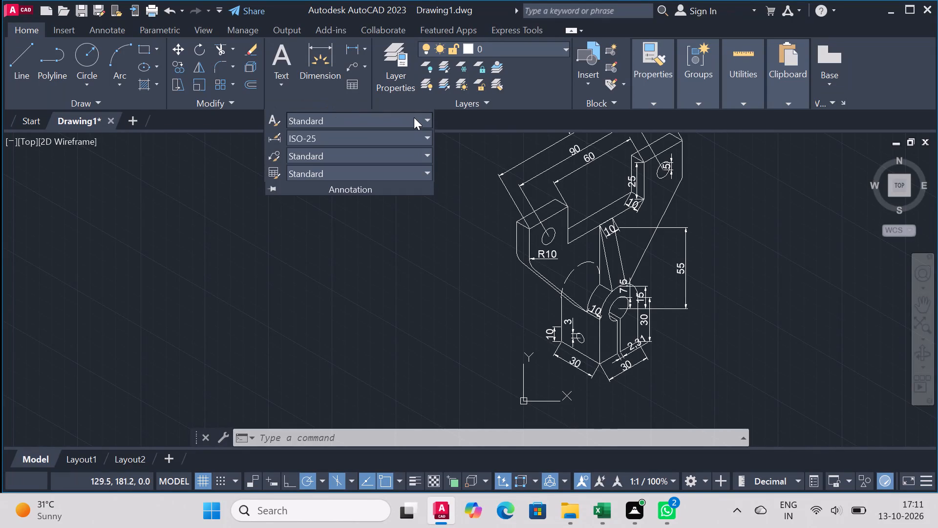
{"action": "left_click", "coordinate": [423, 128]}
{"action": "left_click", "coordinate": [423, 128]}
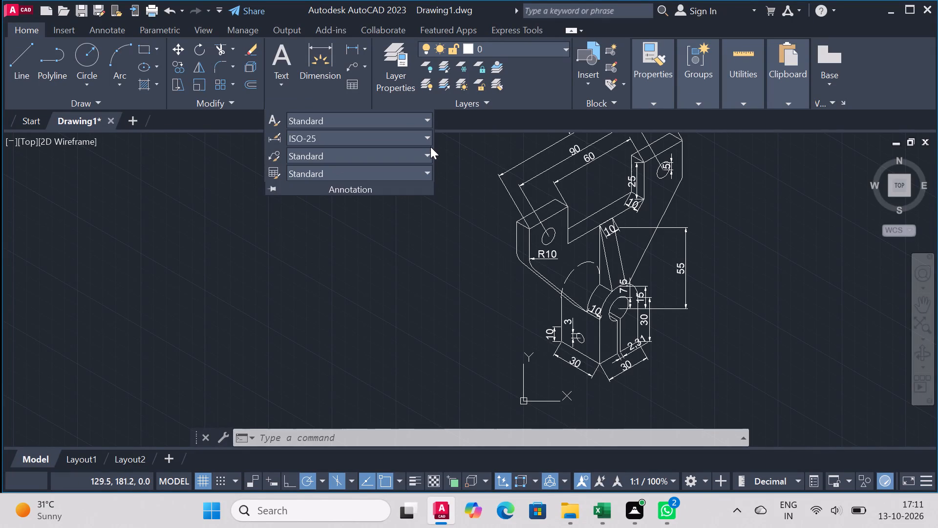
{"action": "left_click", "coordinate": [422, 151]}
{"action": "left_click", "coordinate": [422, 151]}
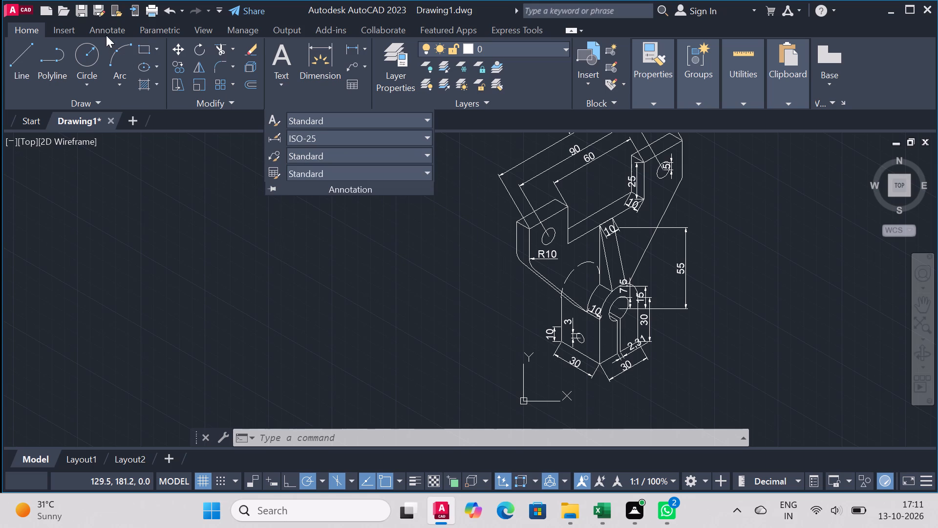
Oblique the overall 120 dimension across the two lugs to an angle of 90 degrees.
{"action": "left_click", "coordinate": [106, 35]}
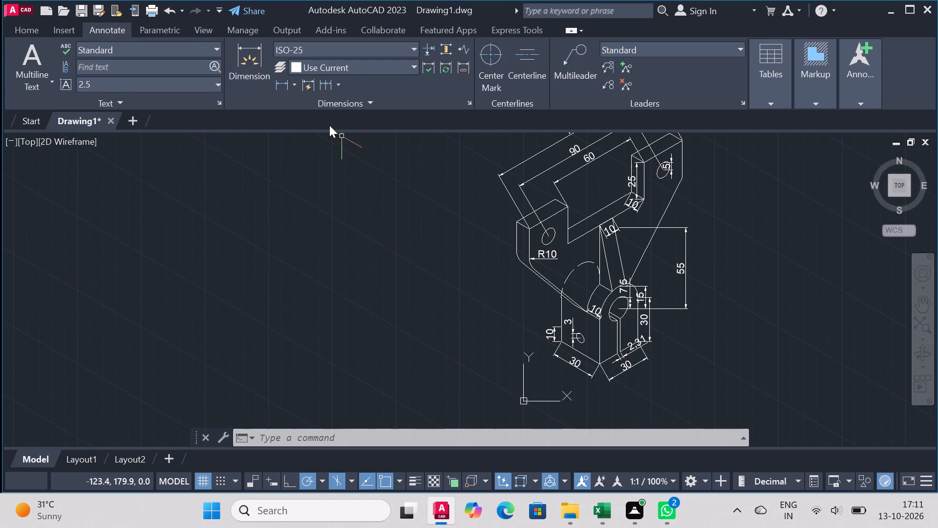
{"action": "left_click", "coordinate": [341, 102]}
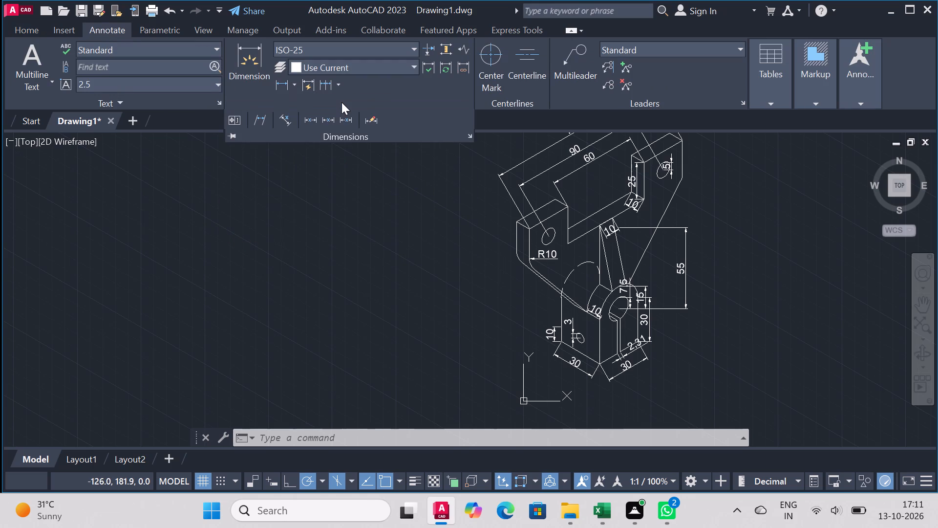
{"action": "left_click_drag", "start_coordinate": [262, 131], "coordinate": [260, 188]}
{"action": "left_click", "coordinate": [256, 136]}
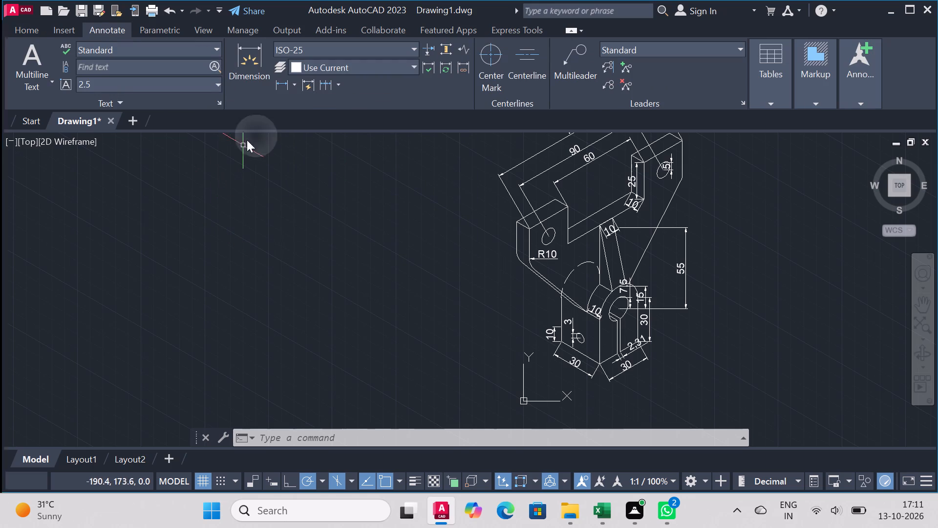
{"action": "left_click", "coordinate": [358, 98]}
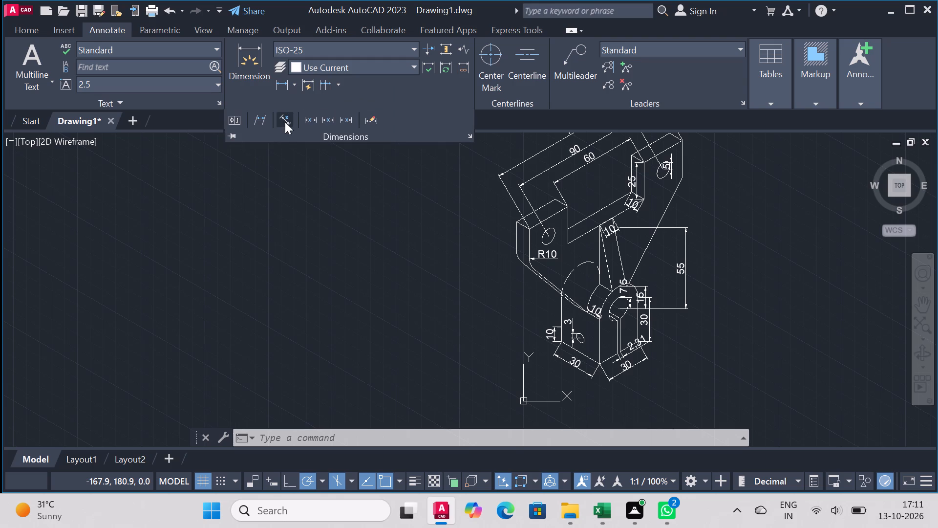
{"action": "left_click", "coordinate": [285, 122]}
{"action": "left_click", "coordinate": [263, 123]}
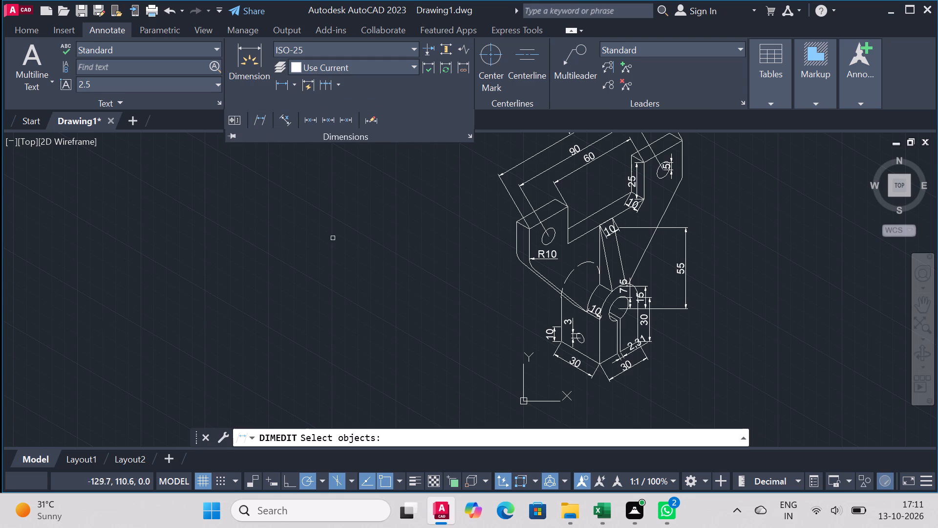
{"action": "scroll", "coordinate": [570, 218], "scroll_direction": "up", "scroll_amount": 2}
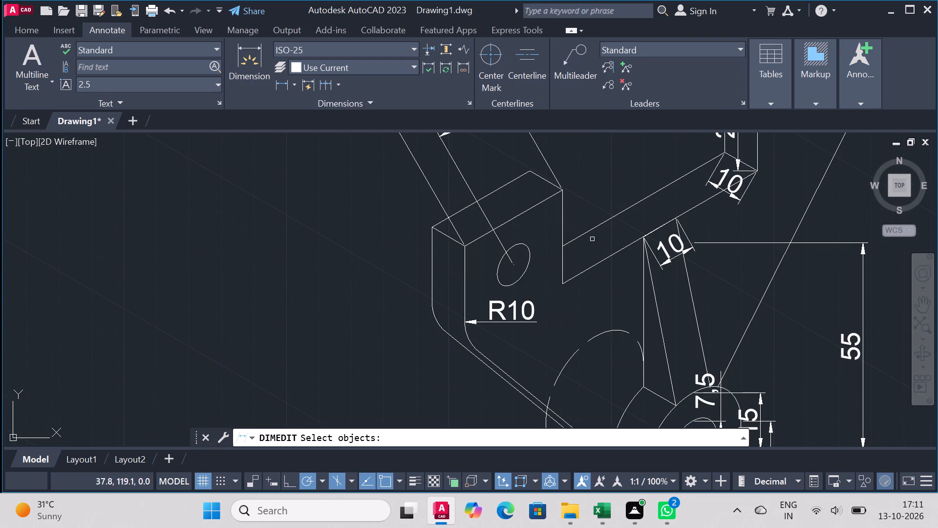
{"action": "left_click", "coordinate": [616, 254]}
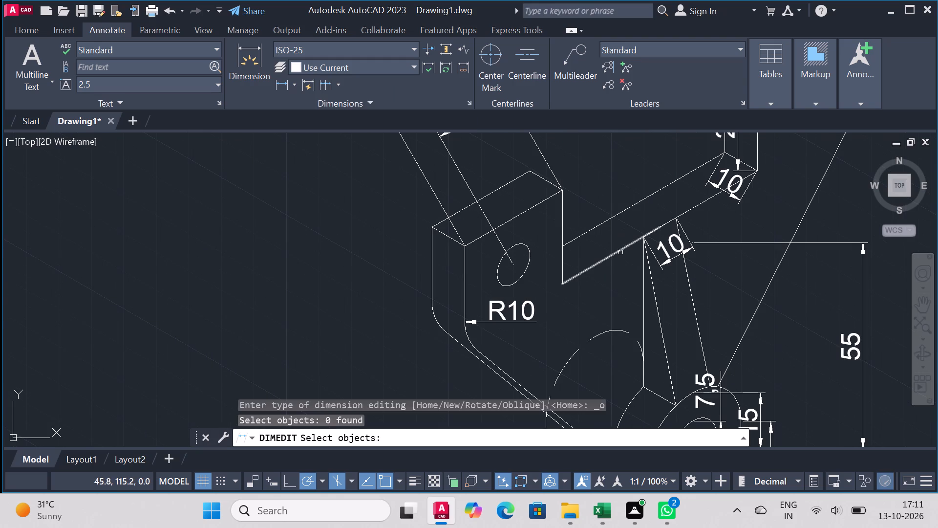
{"action": "scroll", "coordinate": [601, 237], "scroll_direction": "up", "scroll_amount": 1}
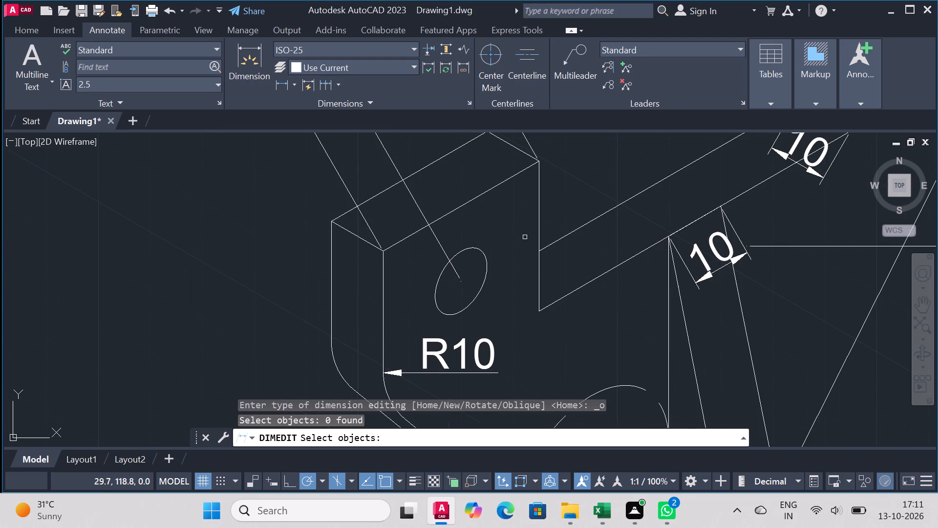
{"action": "left_click", "coordinate": [478, 197]}
{"action": "scroll", "coordinate": [483, 197], "scroll_direction": "down", "scroll_amount": 4}
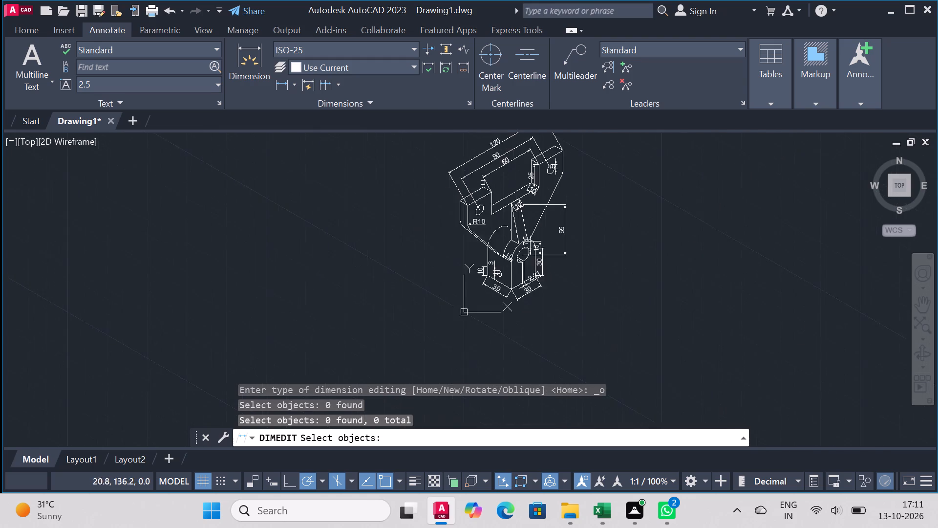
{"action": "scroll", "coordinate": [484, 163], "scroll_direction": "up", "scroll_amount": 2}
{"action": "scroll", "coordinate": [535, 222], "scroll_direction": "down", "scroll_amount": 1}
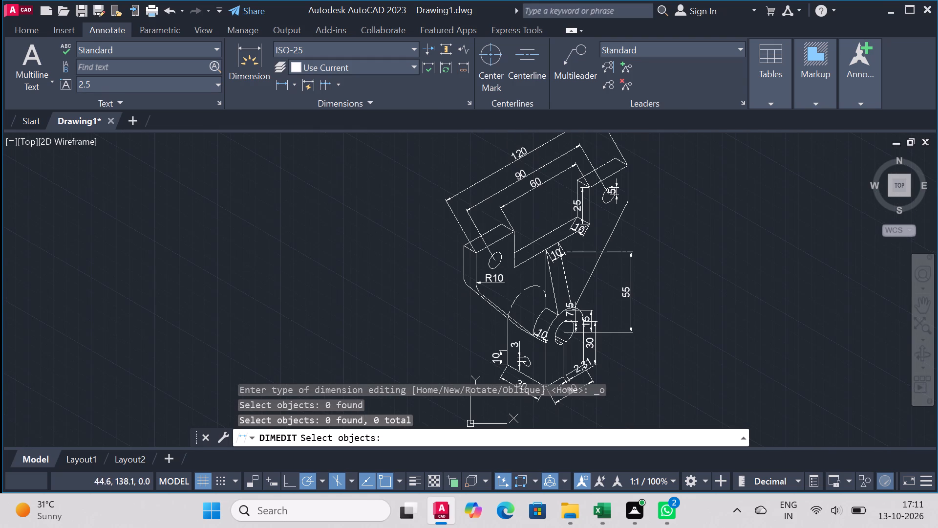
{"action": "left_click", "coordinate": [502, 171]}
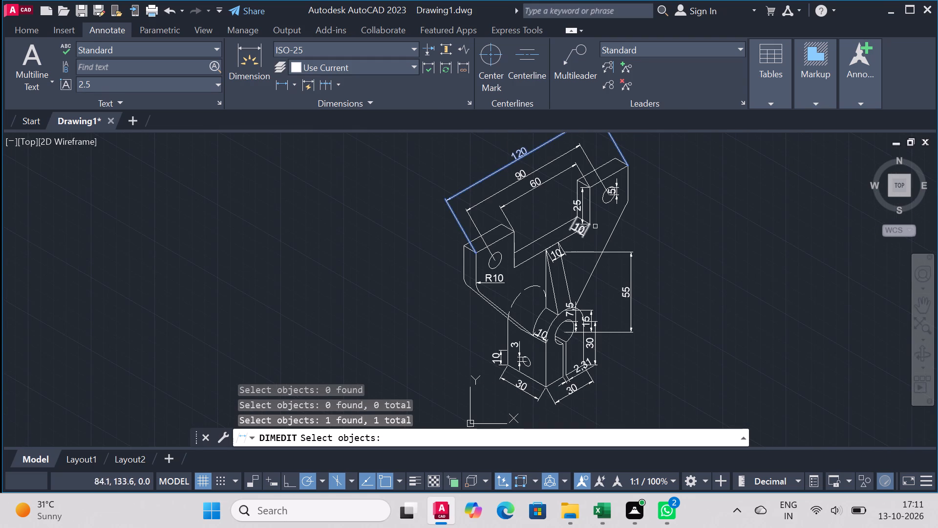
{"action": "scroll", "coordinate": [603, 221], "scroll_direction": "down", "scroll_amount": 2}
{"action": "scroll", "coordinate": [603, 182], "scroll_direction": "up", "scroll_amount": 3}
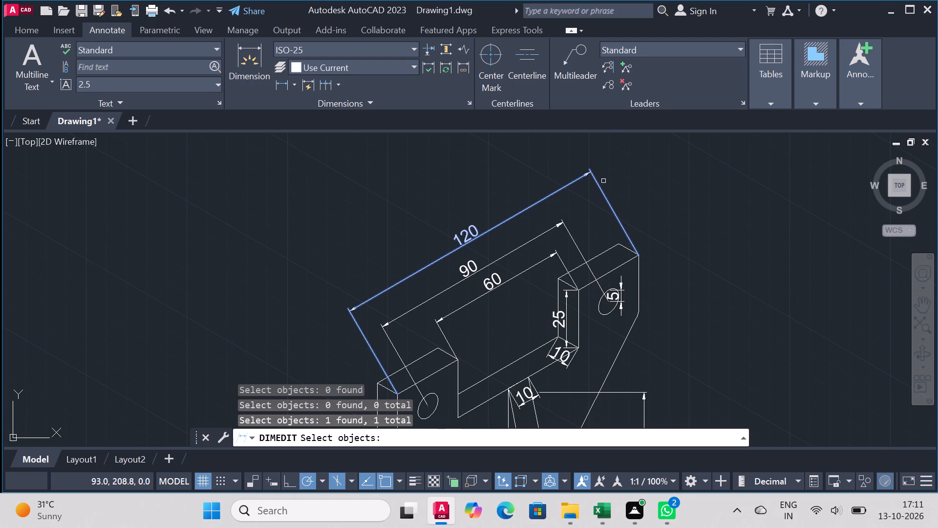
{"action": "key", "text": "Return"}
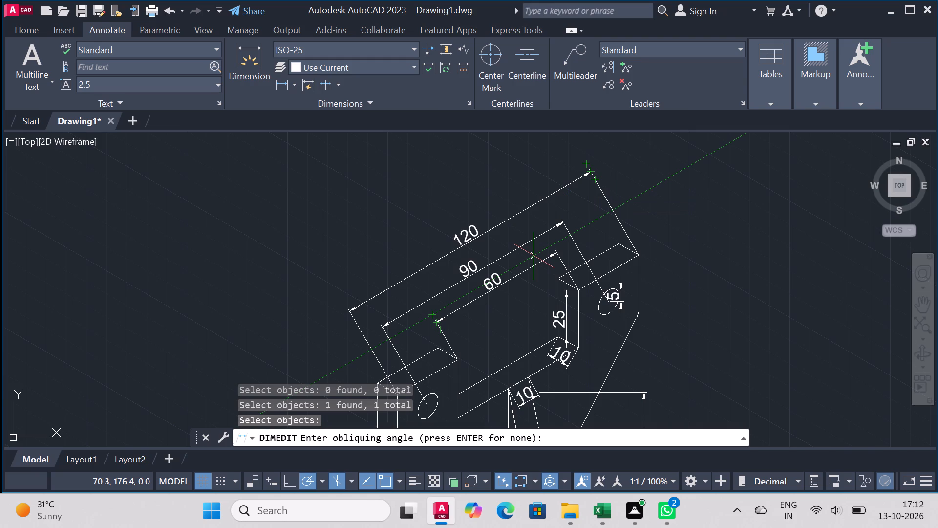
{"action": "type", "text": "90"}
{"action": "key", "text": "Return"}
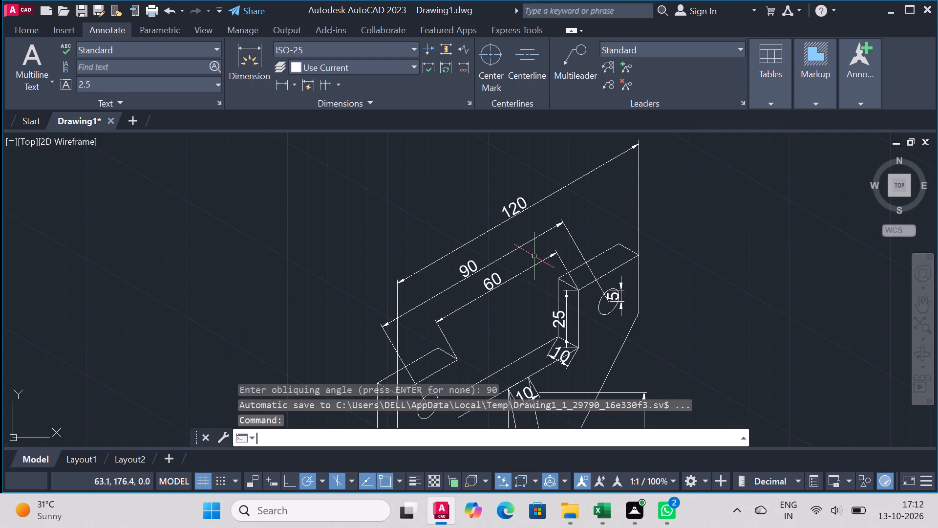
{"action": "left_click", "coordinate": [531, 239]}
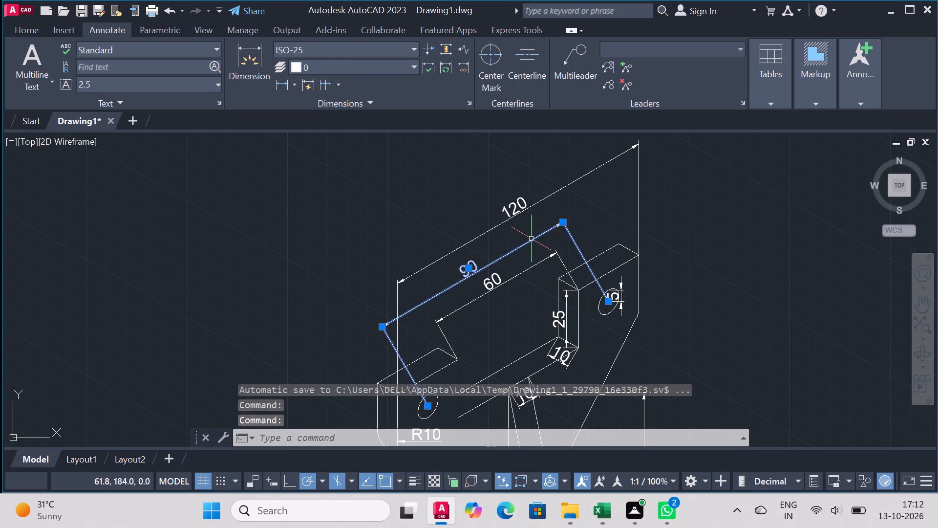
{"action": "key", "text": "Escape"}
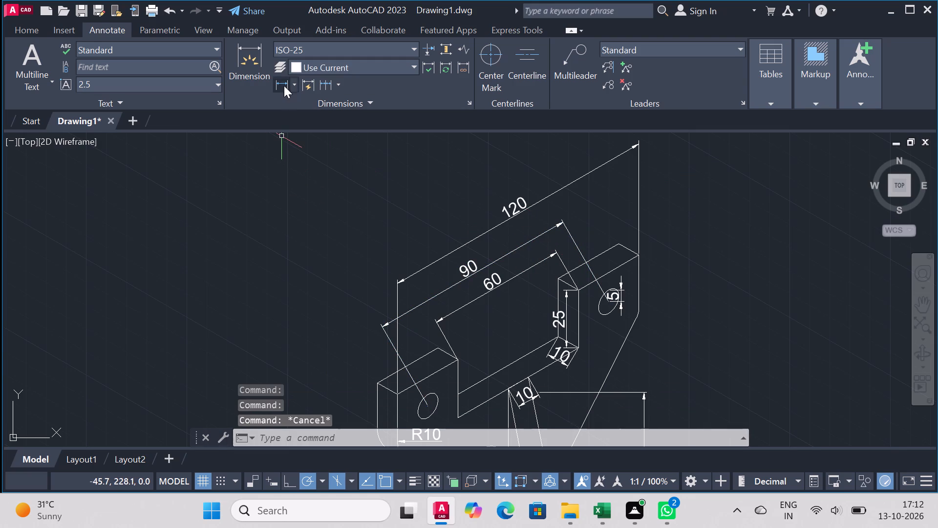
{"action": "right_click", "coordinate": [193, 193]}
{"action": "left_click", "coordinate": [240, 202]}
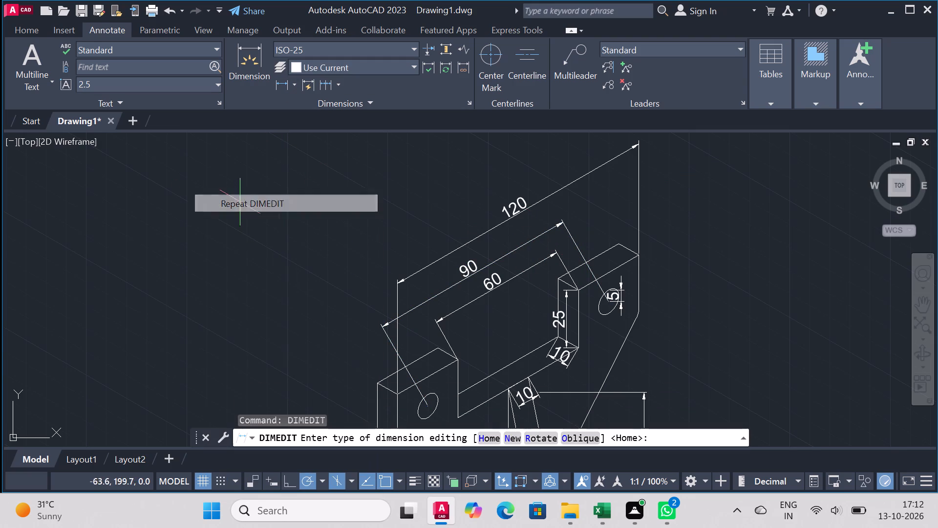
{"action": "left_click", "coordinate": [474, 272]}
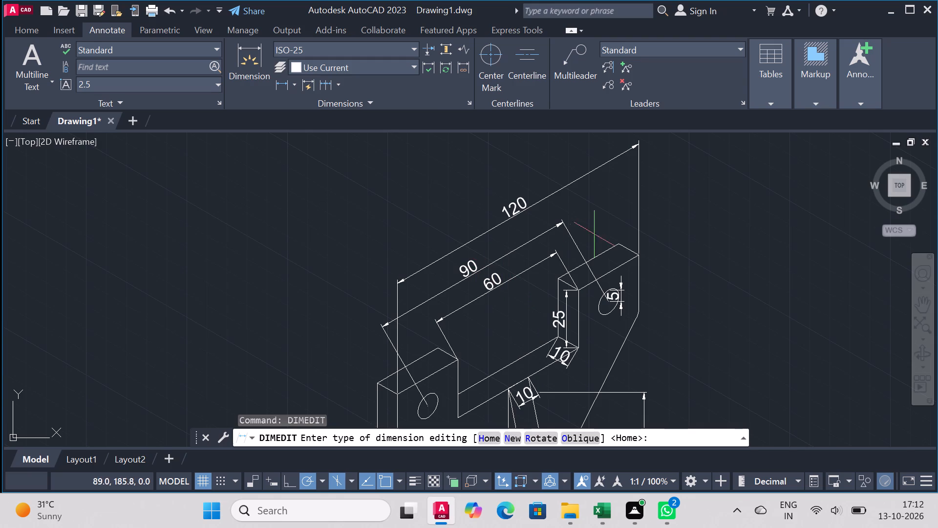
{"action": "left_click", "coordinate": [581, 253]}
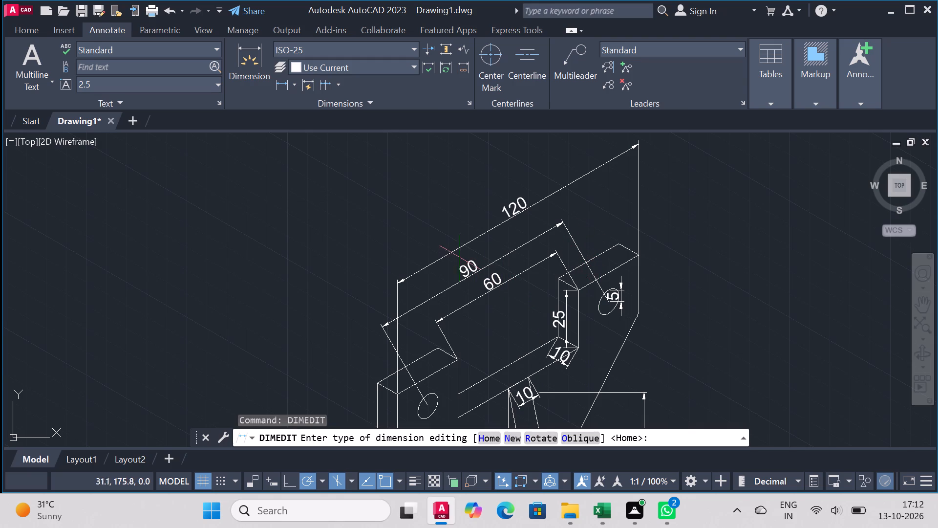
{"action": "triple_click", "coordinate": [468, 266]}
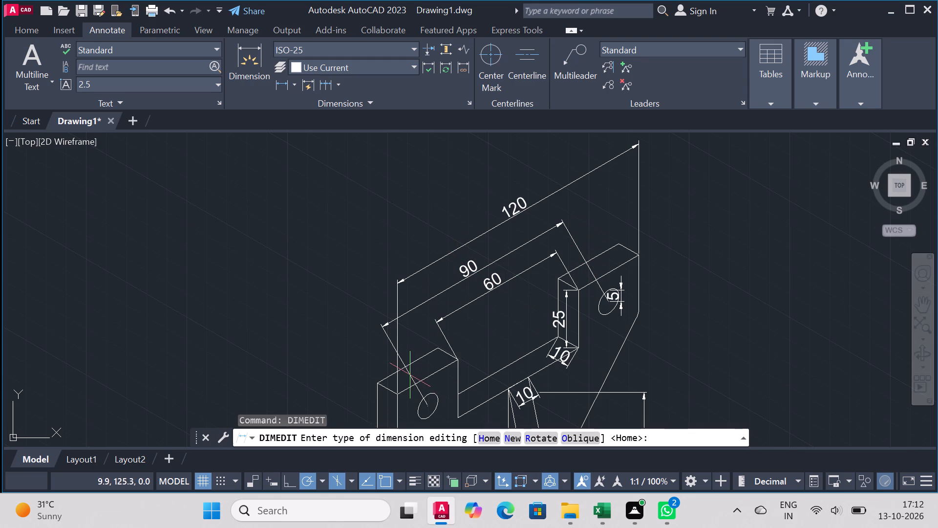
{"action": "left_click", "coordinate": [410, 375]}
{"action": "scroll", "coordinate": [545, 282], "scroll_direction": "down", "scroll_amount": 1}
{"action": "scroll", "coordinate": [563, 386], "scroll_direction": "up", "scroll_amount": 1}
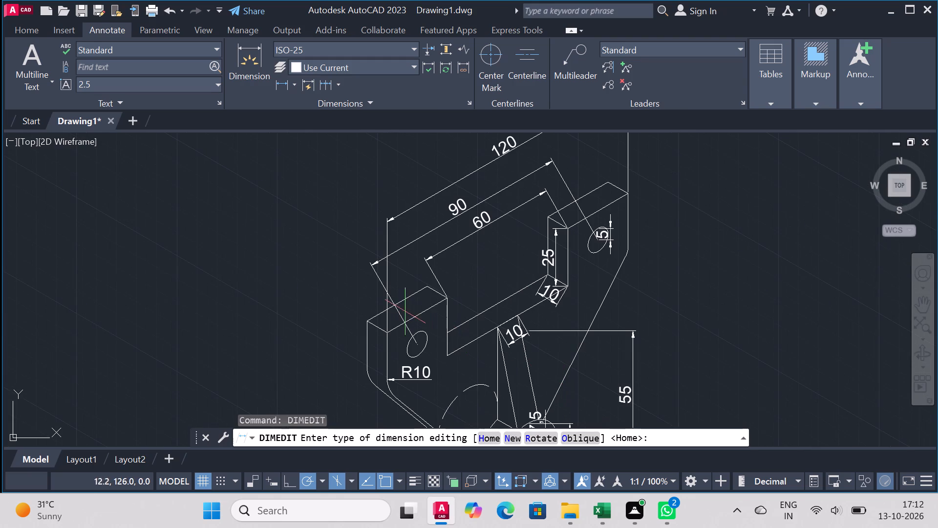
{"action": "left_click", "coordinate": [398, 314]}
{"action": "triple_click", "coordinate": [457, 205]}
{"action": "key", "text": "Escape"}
Oblique the 90 dimension between the two lug hole centres to an angle of 90 degrees.
{"action": "left_click", "coordinate": [469, 206]}
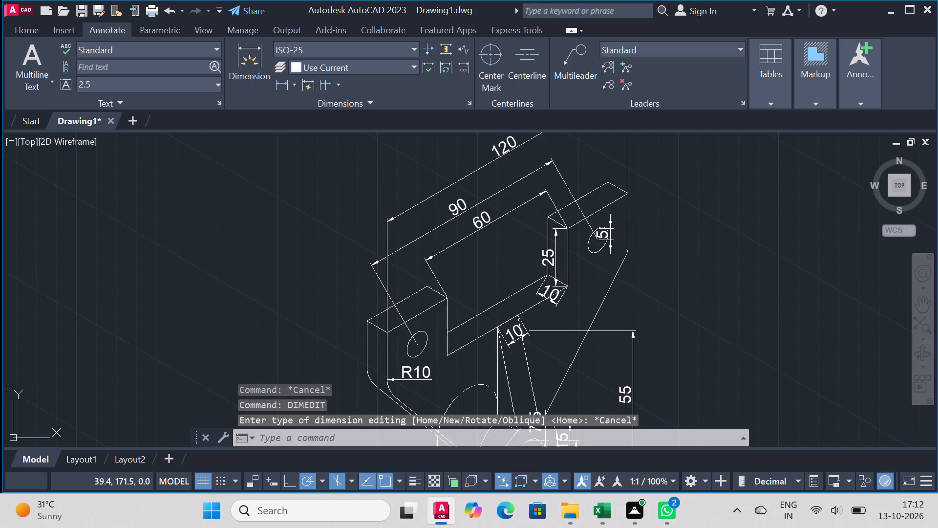
{"action": "key", "text": "Return"}
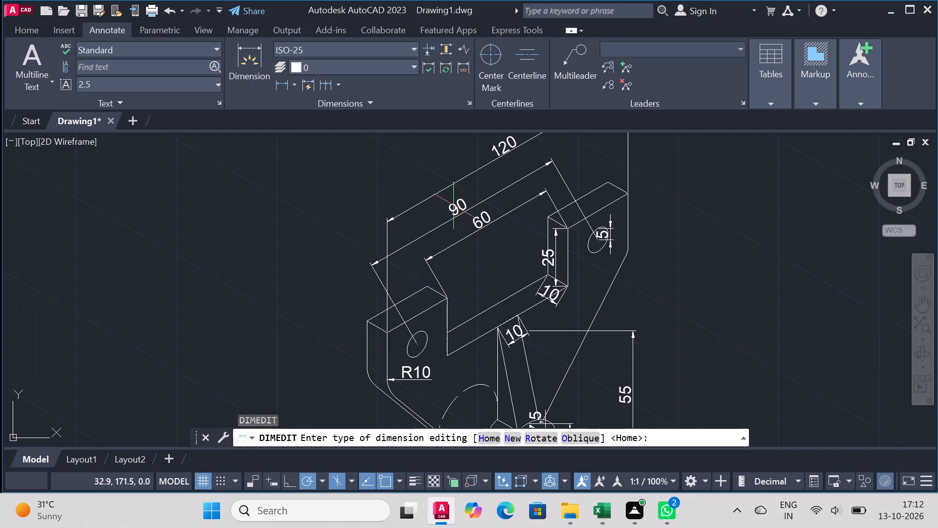
{"action": "left_click", "coordinate": [230, 463]}
{"action": "key", "text": "o"}
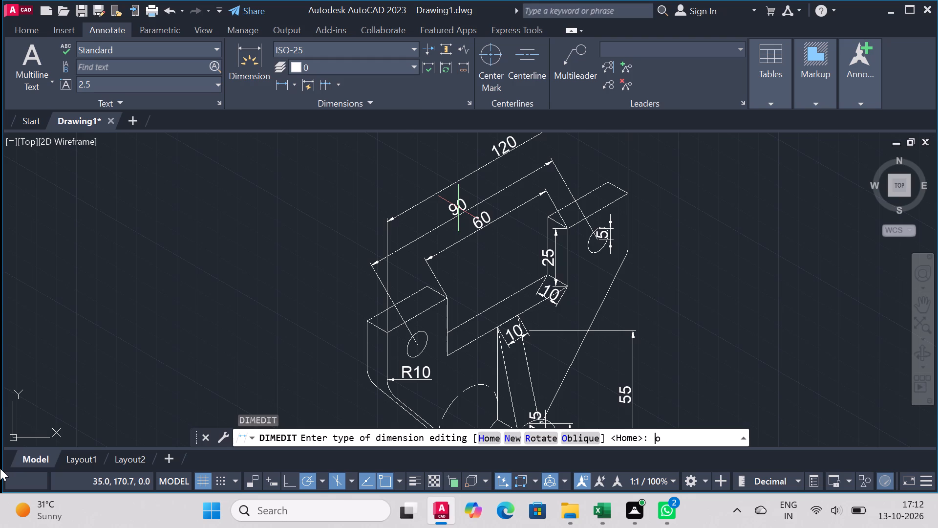
{"action": "key", "text": "Return"}
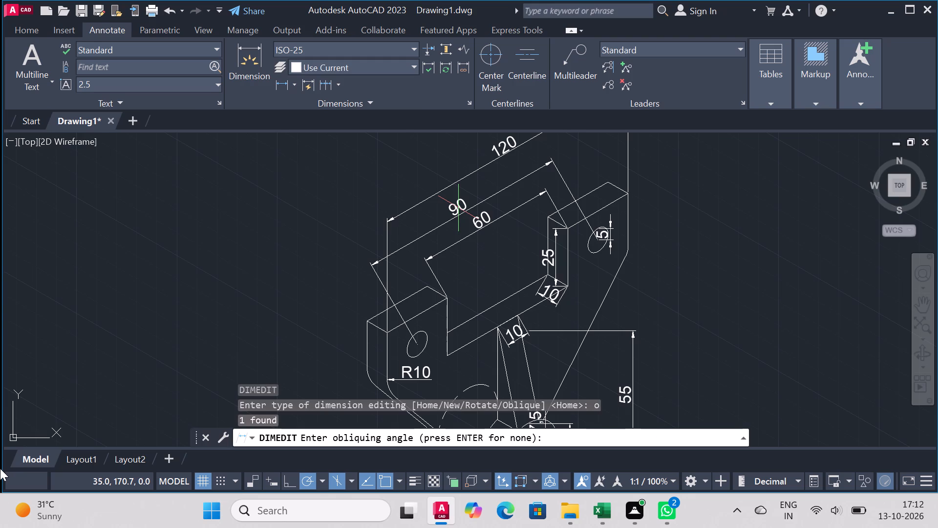
{"action": "type", "text": "90"}
{"action": "key", "text": "Return"}
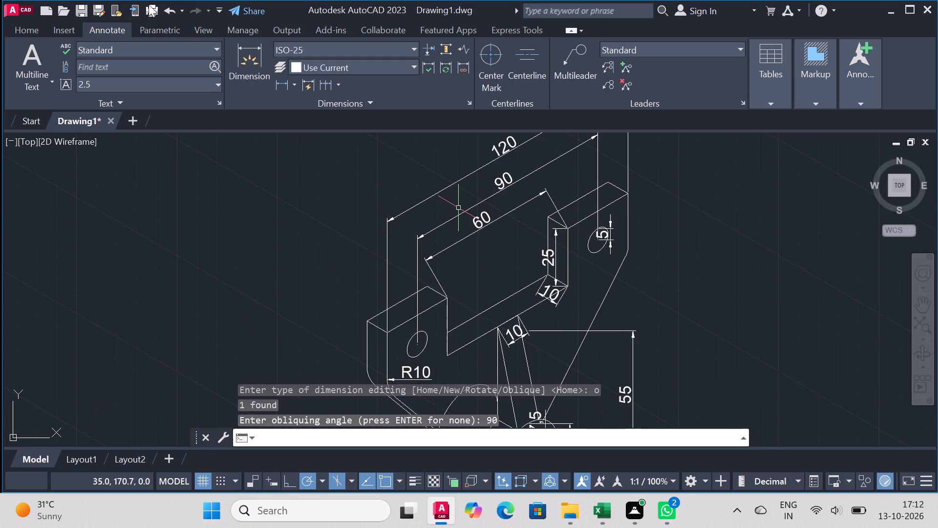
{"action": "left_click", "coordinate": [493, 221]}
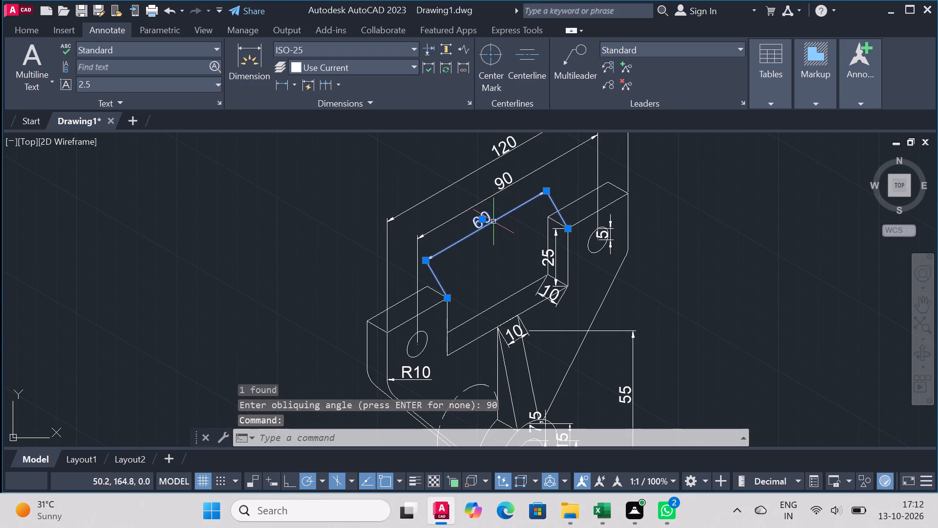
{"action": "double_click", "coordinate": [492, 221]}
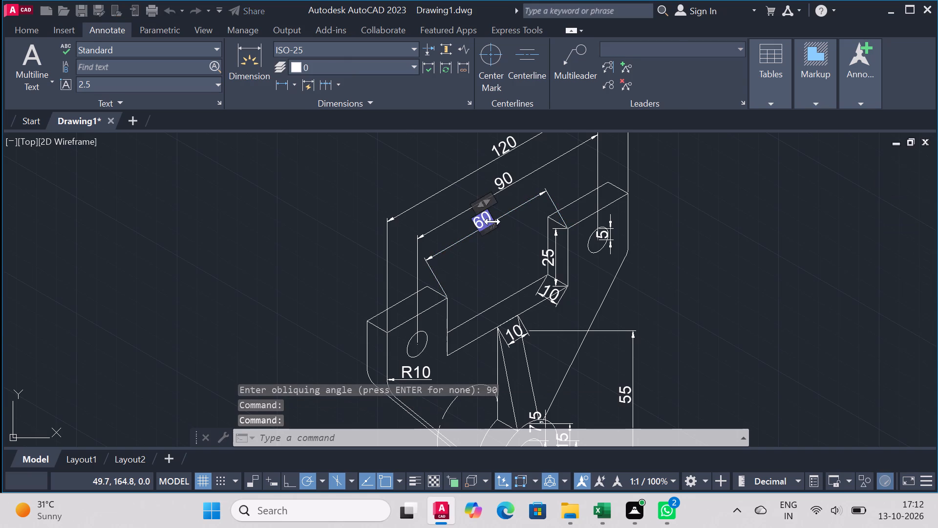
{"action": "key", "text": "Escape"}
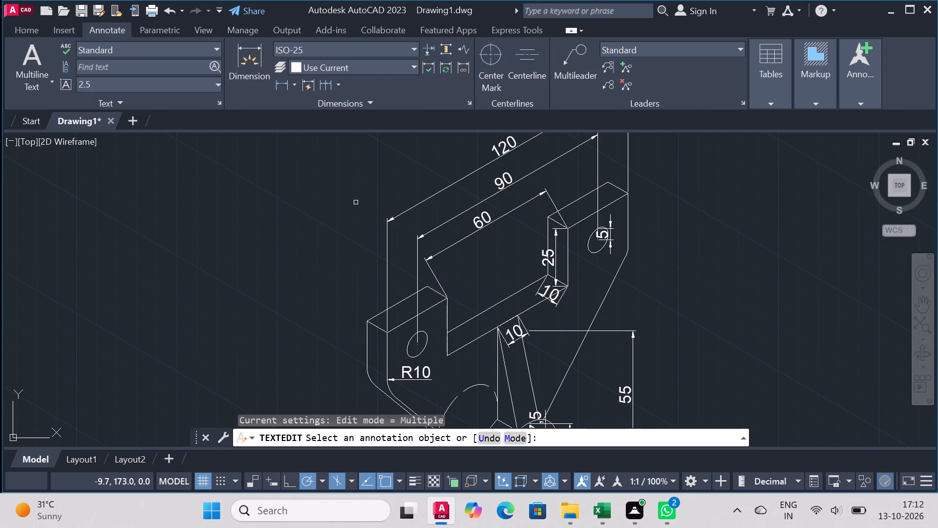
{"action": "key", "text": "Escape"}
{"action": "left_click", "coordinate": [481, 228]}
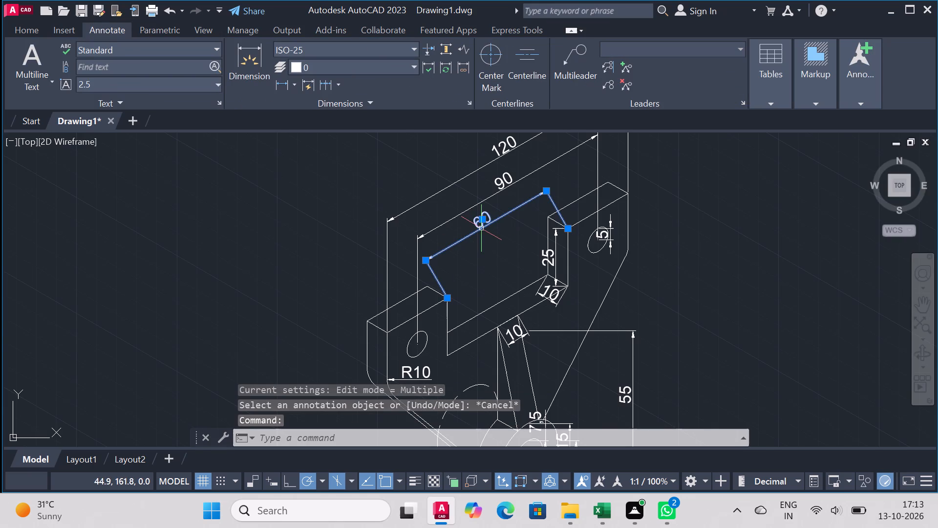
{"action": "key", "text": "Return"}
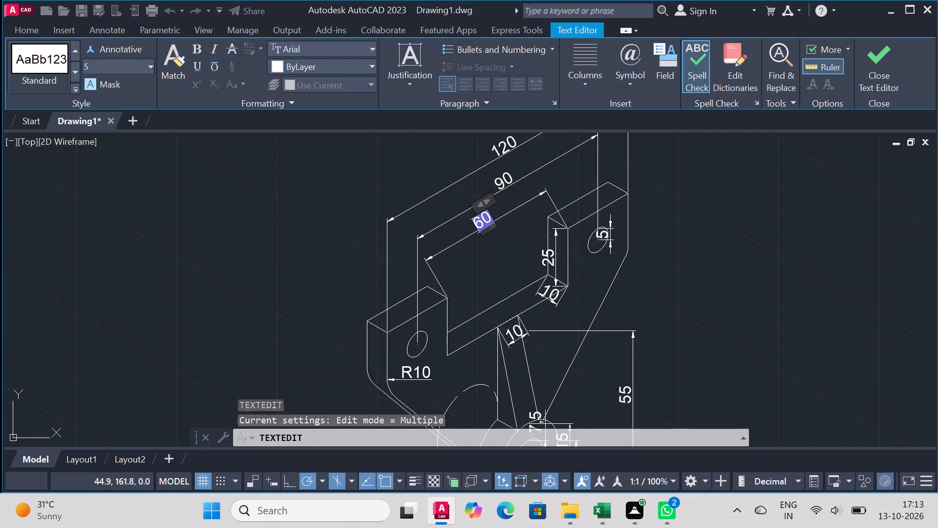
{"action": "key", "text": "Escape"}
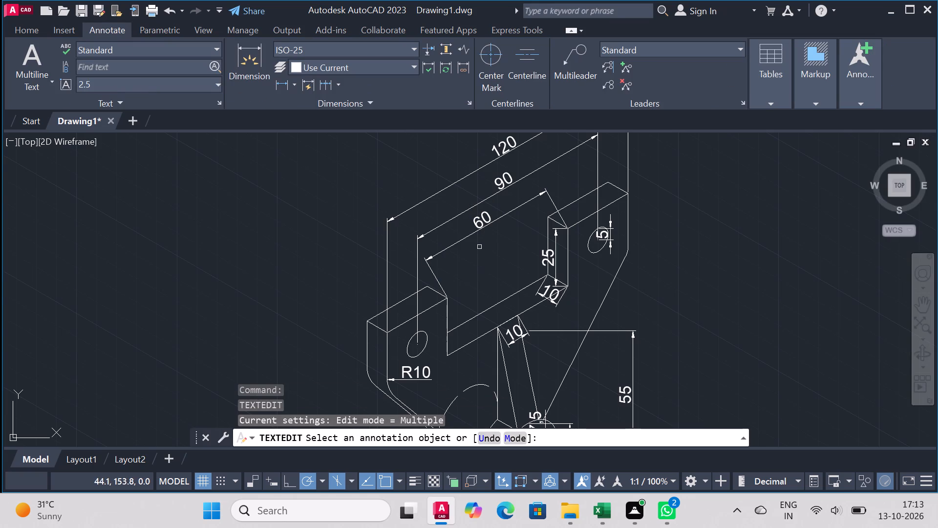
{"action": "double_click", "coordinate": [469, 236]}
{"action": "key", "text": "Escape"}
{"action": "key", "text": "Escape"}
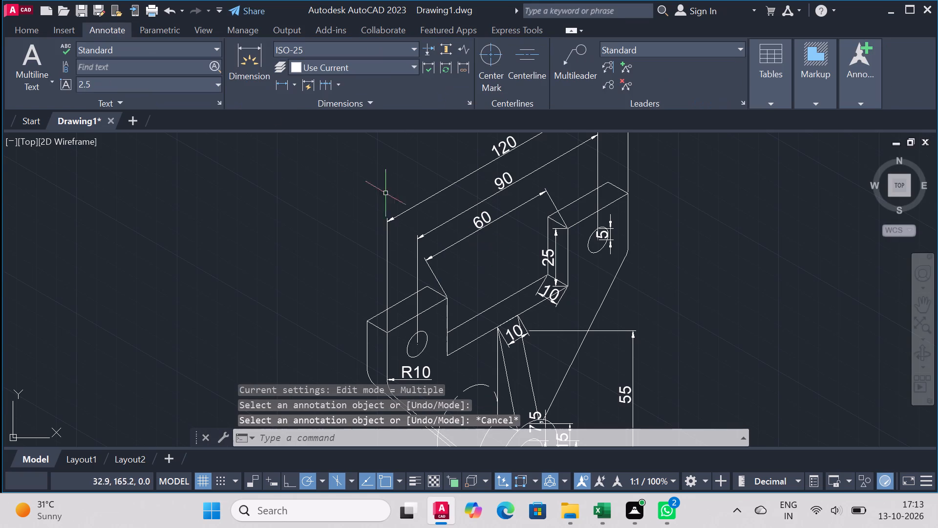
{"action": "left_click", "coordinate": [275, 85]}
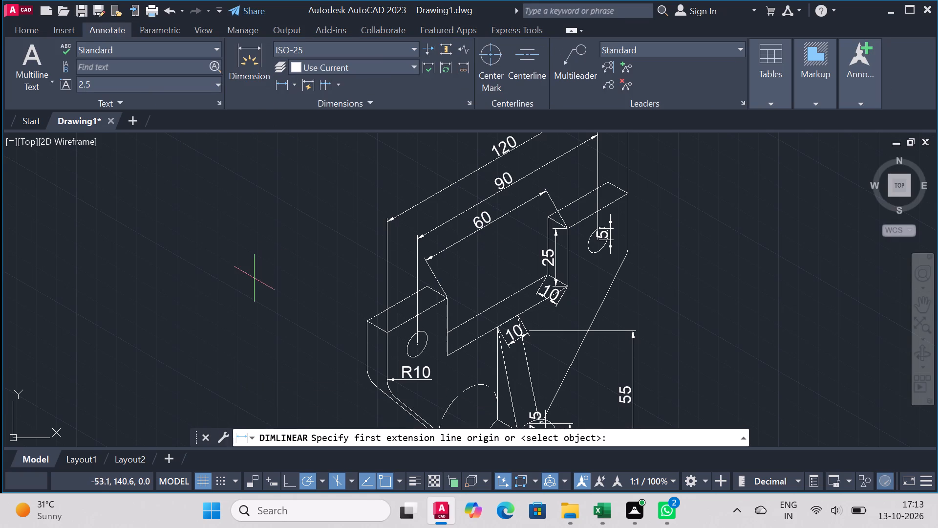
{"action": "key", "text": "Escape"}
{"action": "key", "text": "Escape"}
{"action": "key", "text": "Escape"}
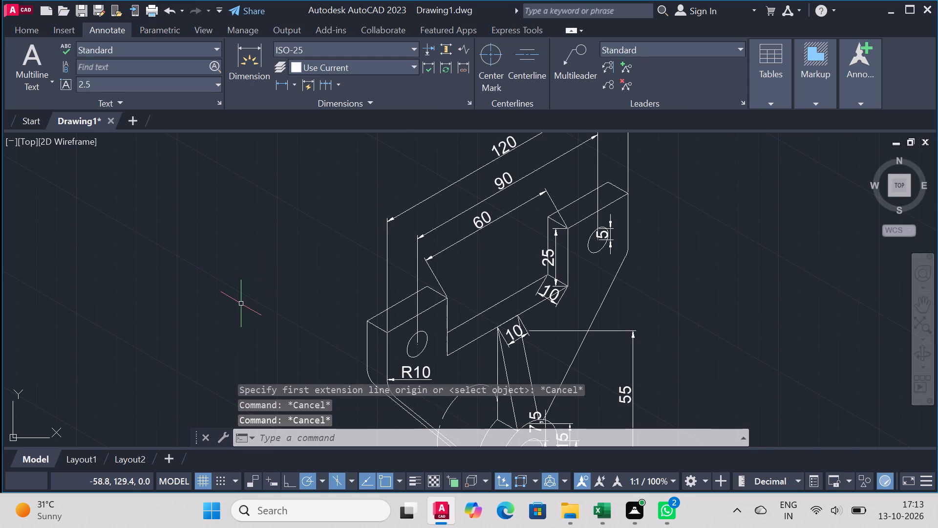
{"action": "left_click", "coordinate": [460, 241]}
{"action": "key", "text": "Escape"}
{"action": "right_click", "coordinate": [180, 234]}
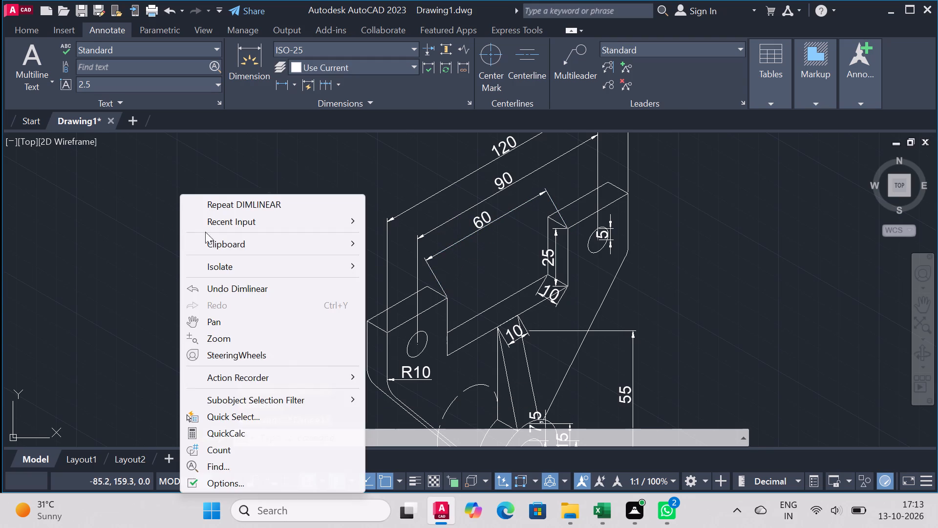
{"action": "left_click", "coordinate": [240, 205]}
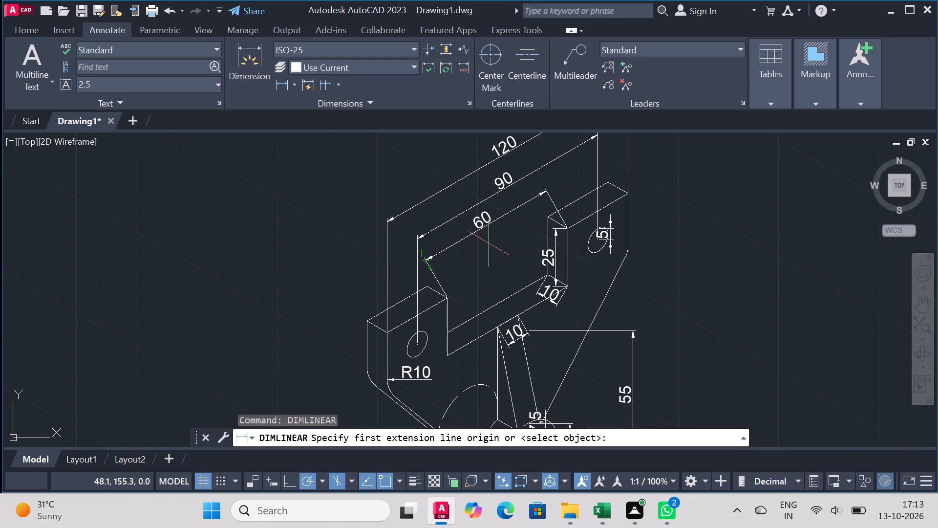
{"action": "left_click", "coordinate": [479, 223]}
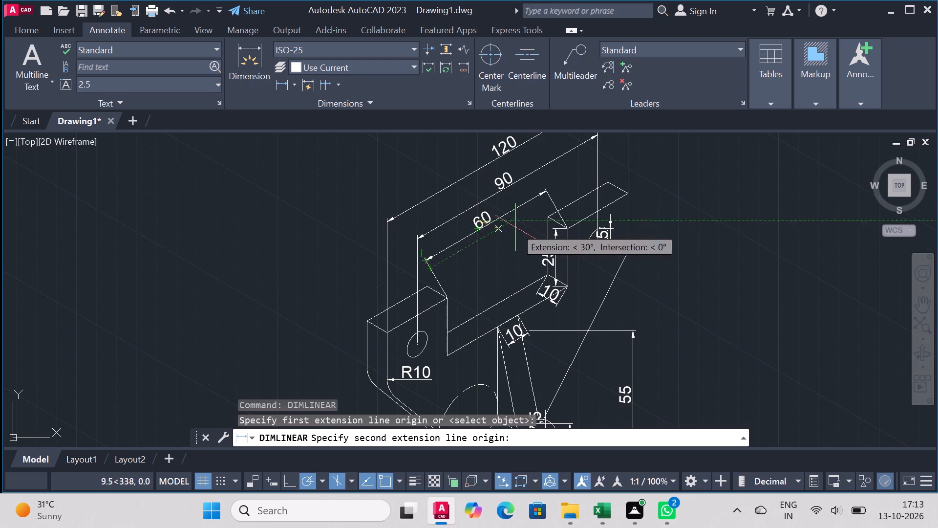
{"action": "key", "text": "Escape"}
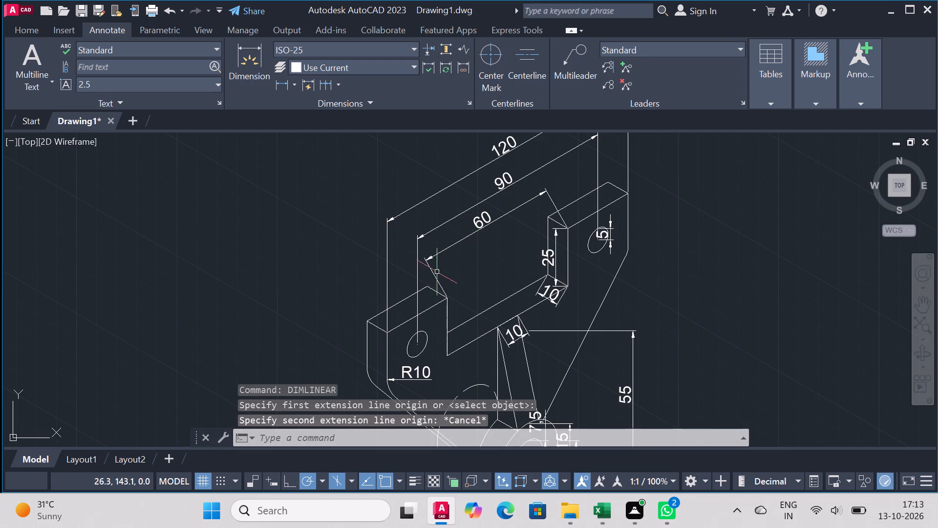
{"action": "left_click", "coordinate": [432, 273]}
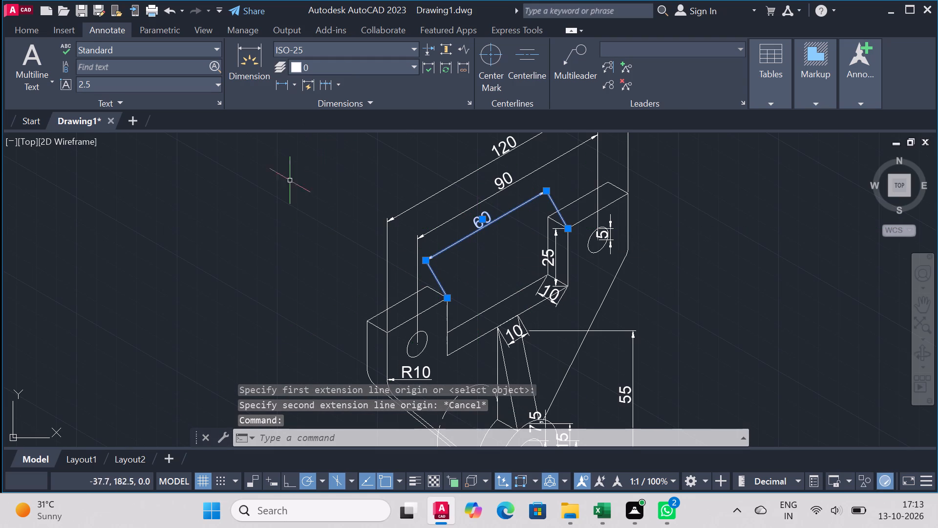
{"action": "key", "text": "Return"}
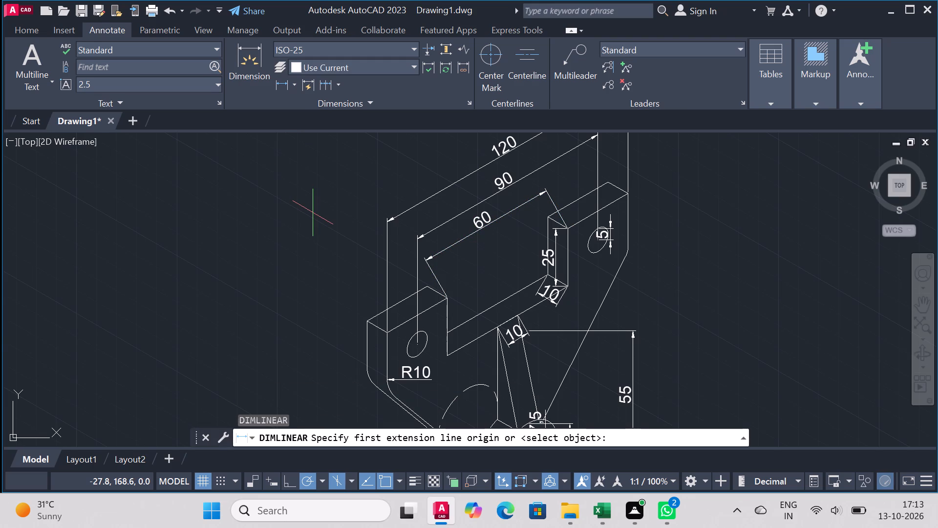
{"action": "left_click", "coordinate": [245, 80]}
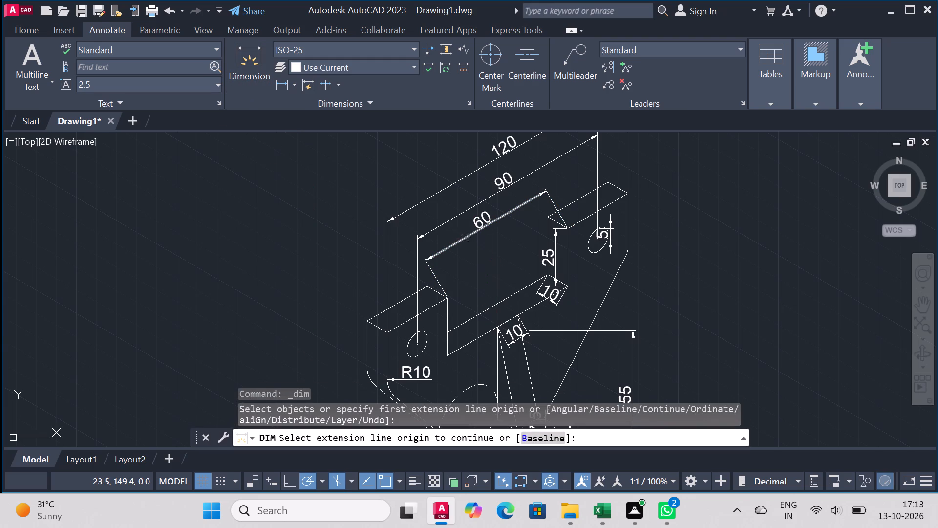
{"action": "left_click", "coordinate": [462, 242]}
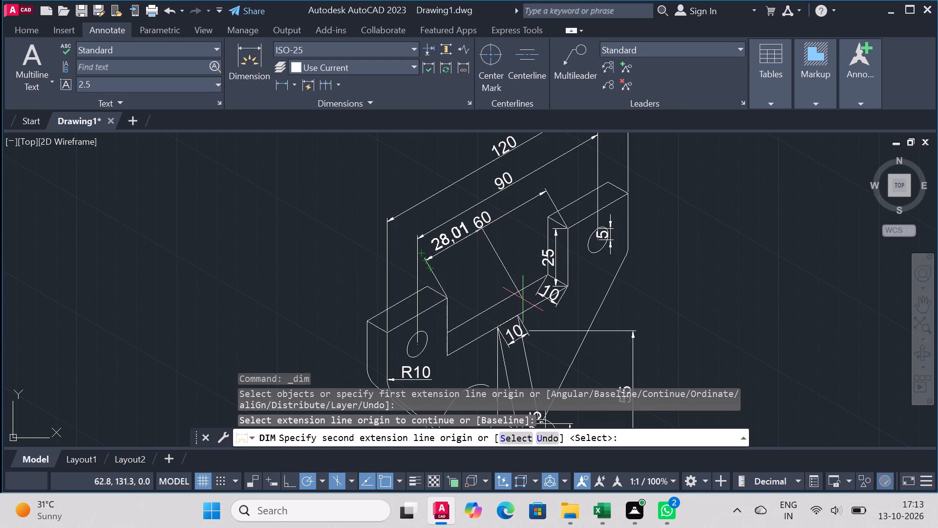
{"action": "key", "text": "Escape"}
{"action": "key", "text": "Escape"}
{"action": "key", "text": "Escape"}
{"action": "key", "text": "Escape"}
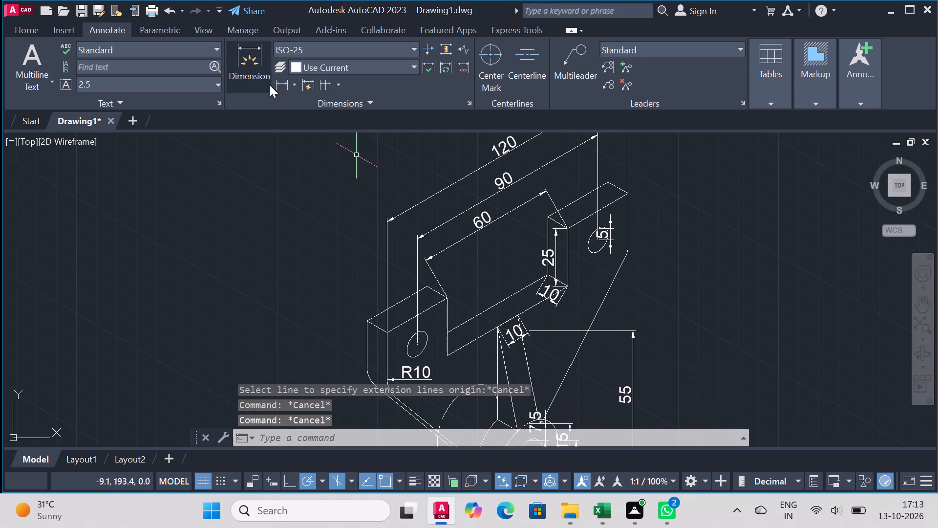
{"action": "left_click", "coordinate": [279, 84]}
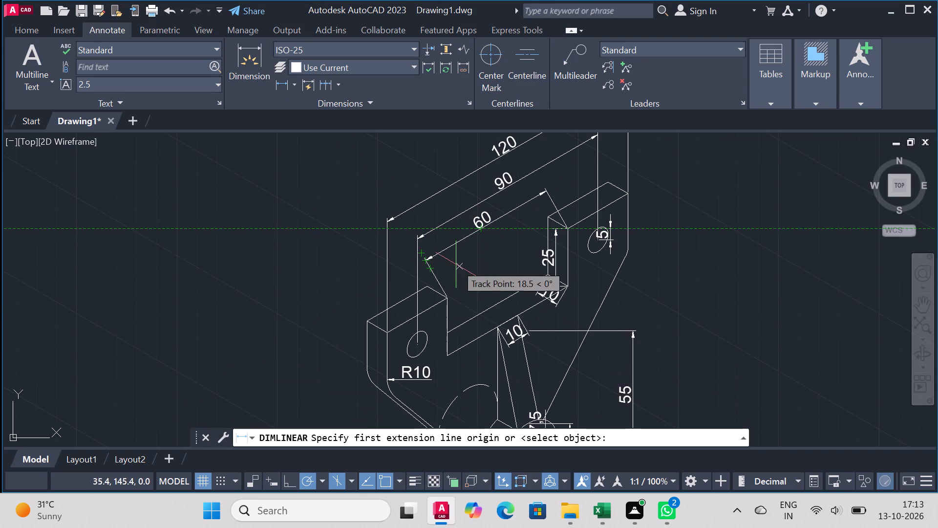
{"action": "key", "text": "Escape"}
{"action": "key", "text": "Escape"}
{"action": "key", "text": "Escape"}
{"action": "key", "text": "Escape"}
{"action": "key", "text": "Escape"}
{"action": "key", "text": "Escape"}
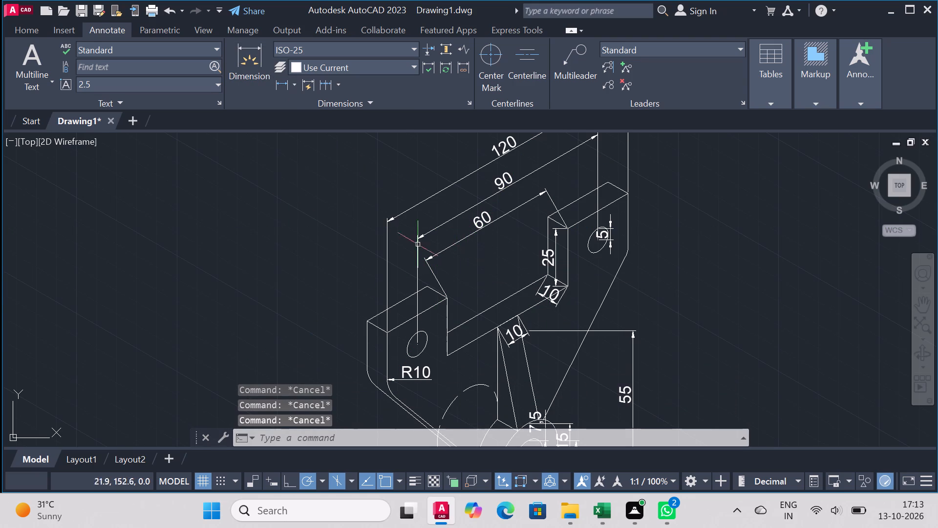
Look over the dimensions on the lugs, tapered upright and base of the part.
{"action": "right_click", "coordinate": [182, 291]}
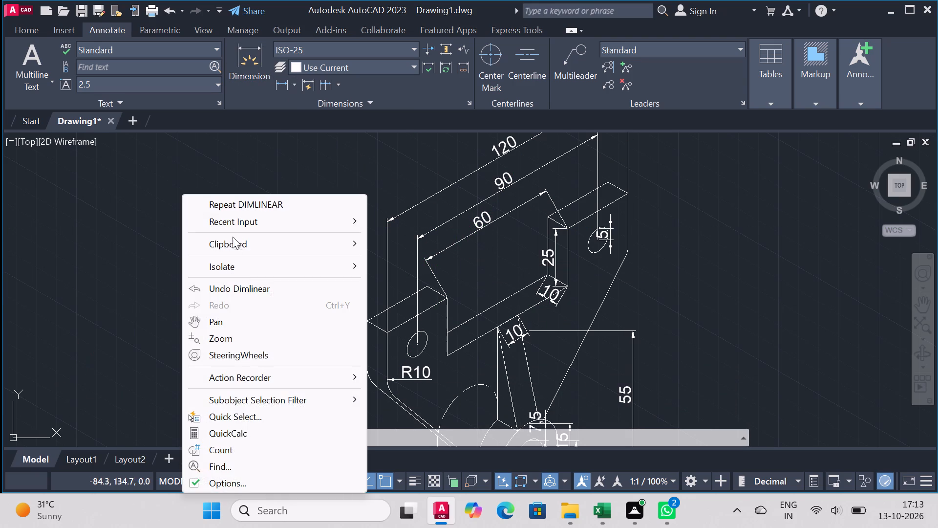
{"action": "left_click", "coordinate": [233, 208]}
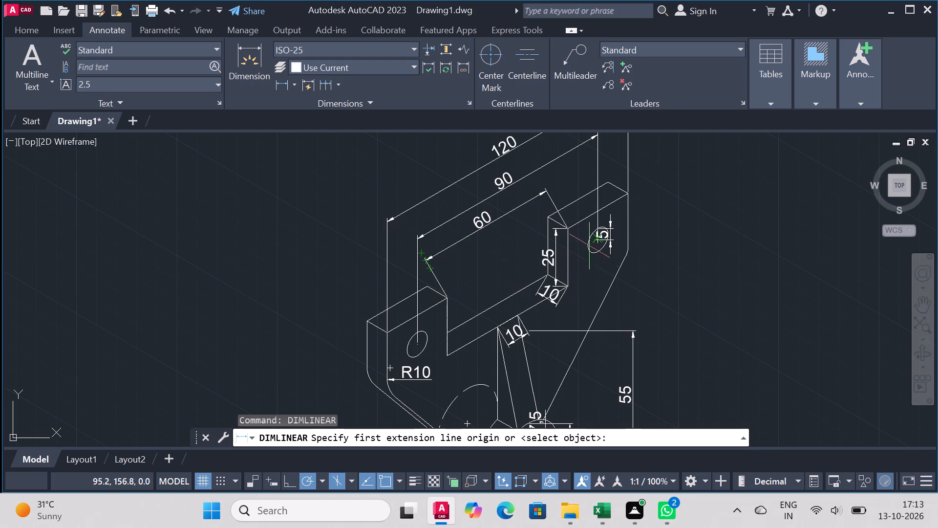
{"action": "scroll", "coordinate": [589, 312], "scroll_direction": "down", "scroll_amount": 2}
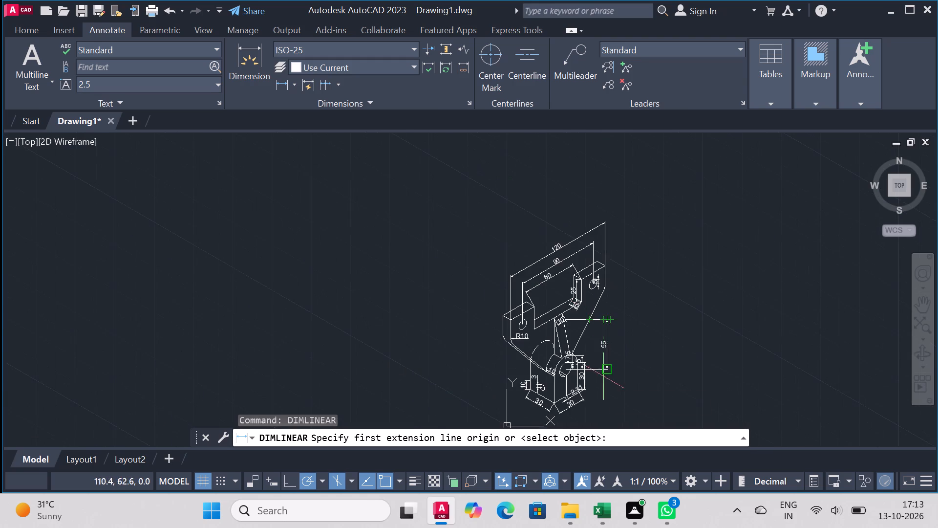
{"action": "scroll", "coordinate": [601, 384], "scroll_direction": "up", "scroll_amount": 2}
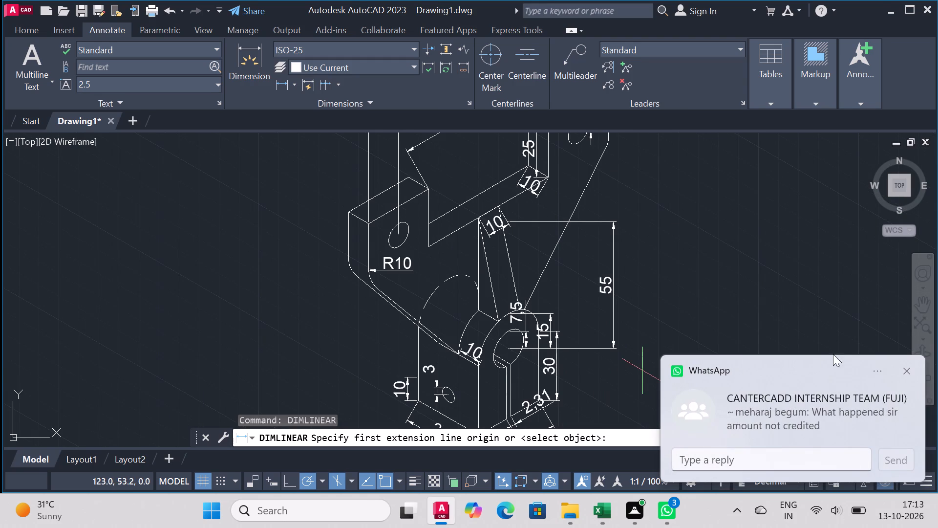
{"action": "left_click", "coordinate": [907, 369]}
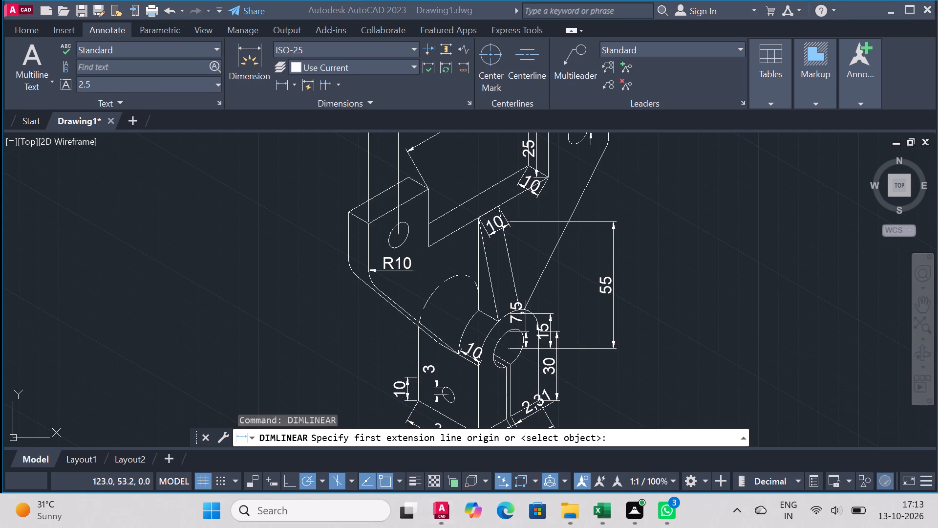
{"action": "scroll", "coordinate": [600, 308], "scroll_direction": "down", "scroll_amount": 2}
{"action": "scroll", "coordinate": [613, 229], "scroll_direction": "up", "scroll_amount": 2}
{"action": "scroll", "coordinate": [500, 253], "scroll_direction": "up", "scroll_amount": 1}
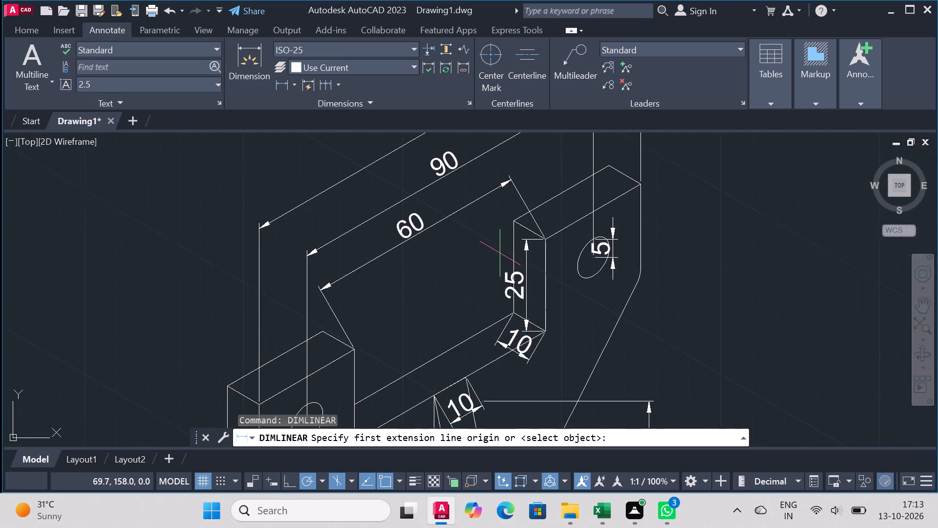
{"action": "scroll", "coordinate": [500, 253], "scroll_direction": "down", "scroll_amount": 3}
{"action": "scroll", "coordinate": [472, 346], "scroll_direction": "up", "scroll_amount": 2}
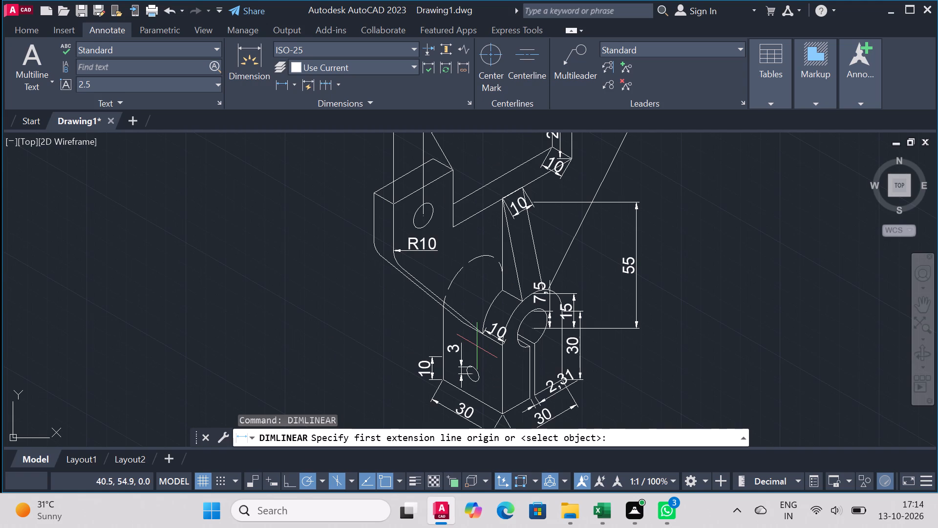
{"action": "scroll", "coordinate": [501, 322], "scroll_direction": "down", "scroll_amount": 1}
{"action": "scroll", "coordinate": [490, 232], "scroll_direction": "up", "scroll_amount": 2}
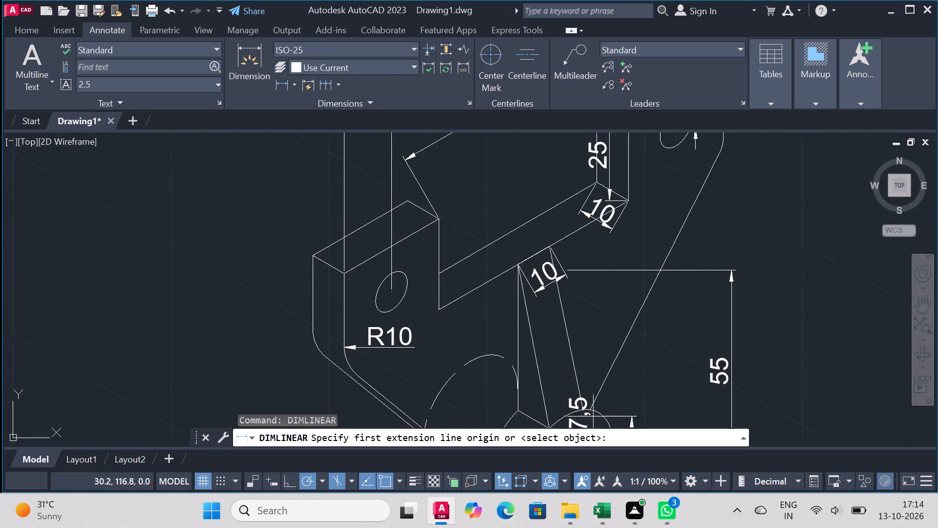
{"action": "scroll", "coordinate": [491, 230], "scroll_direction": "down", "scroll_amount": 3}
{"action": "scroll", "coordinate": [487, 185], "scroll_direction": "up", "scroll_amount": 3}
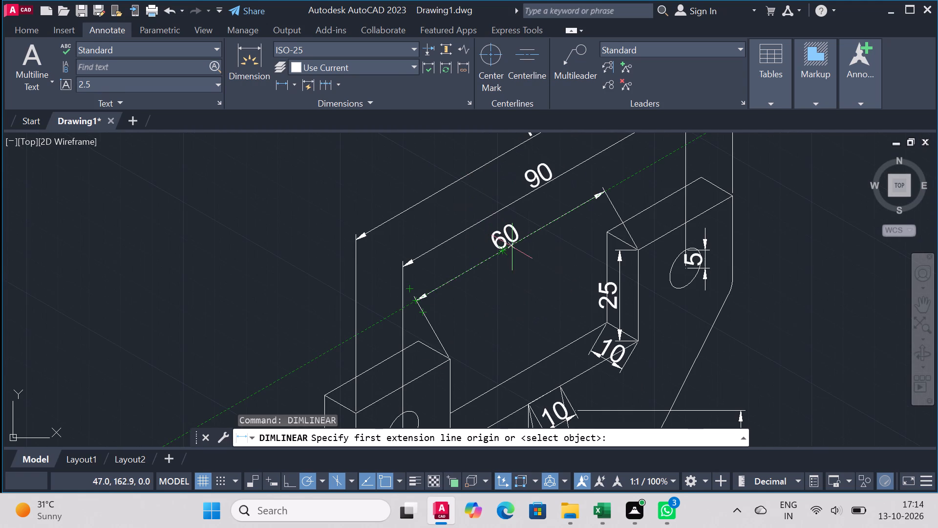
{"action": "key", "text": "Escape"}
{"action": "key", "text": "Escape"}
{"action": "key", "text": "Escape"}
{"action": "key", "text": "Escape"}
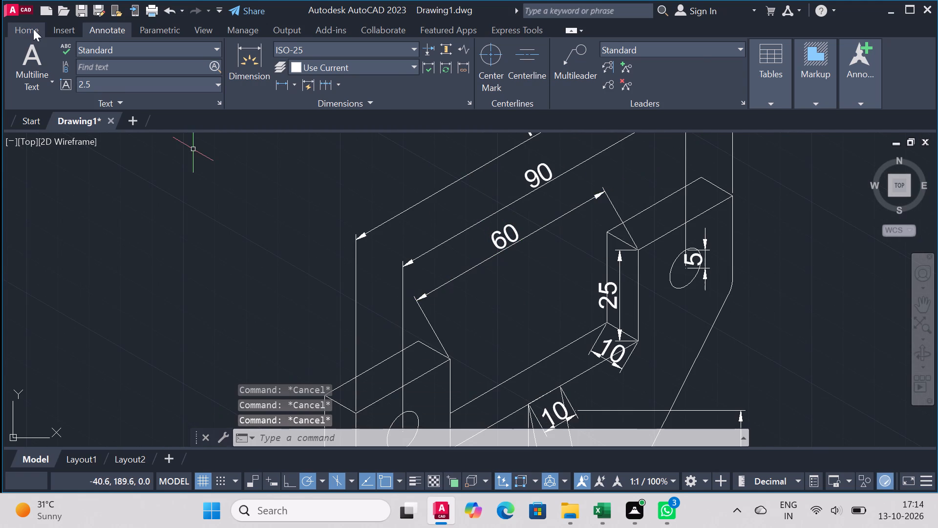
Oblique the 60 dimension across the gap between the two lugs to an angle of 90 degrees.
{"action": "left_click", "coordinate": [33, 29]}
{"action": "left_click", "coordinate": [106, 30]}
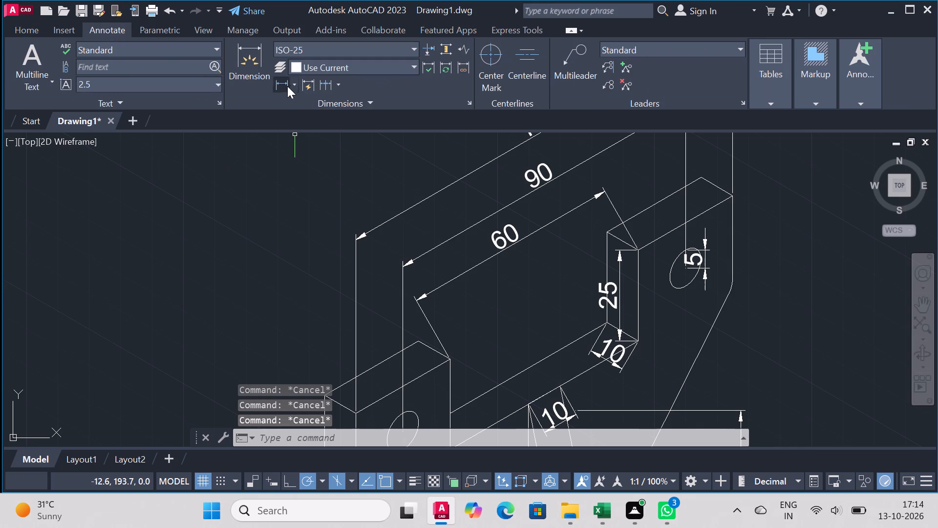
{"action": "left_click", "coordinate": [295, 86]}
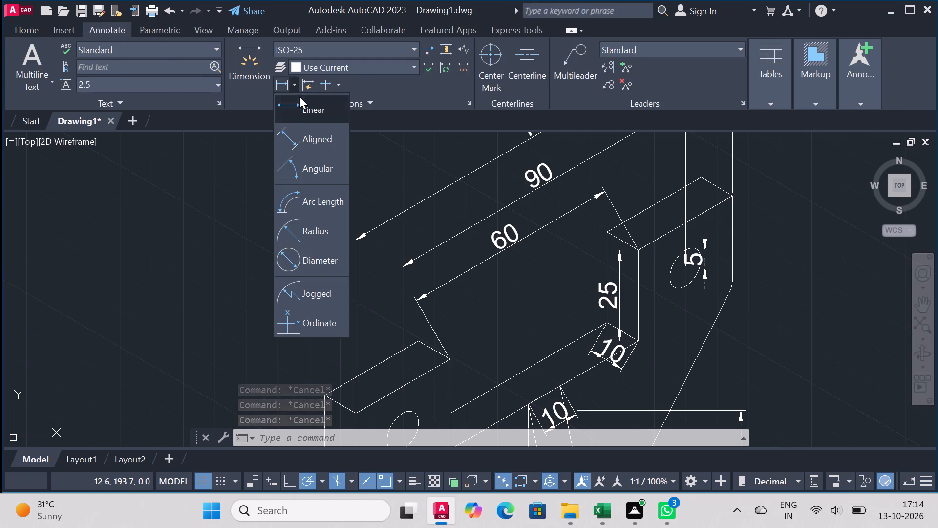
{"action": "left_click", "coordinate": [316, 103]}
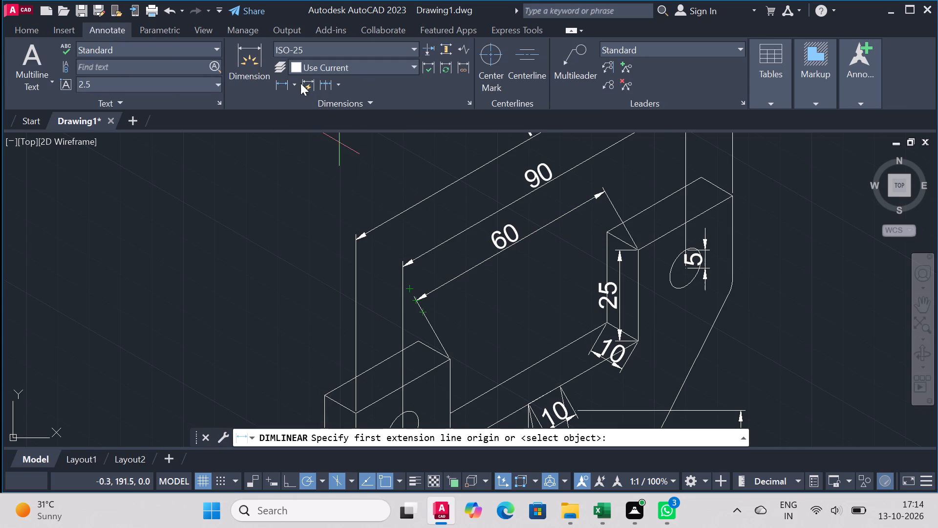
{"action": "left_click", "coordinate": [370, 97]}
{"action": "left_click", "coordinate": [335, 84]}
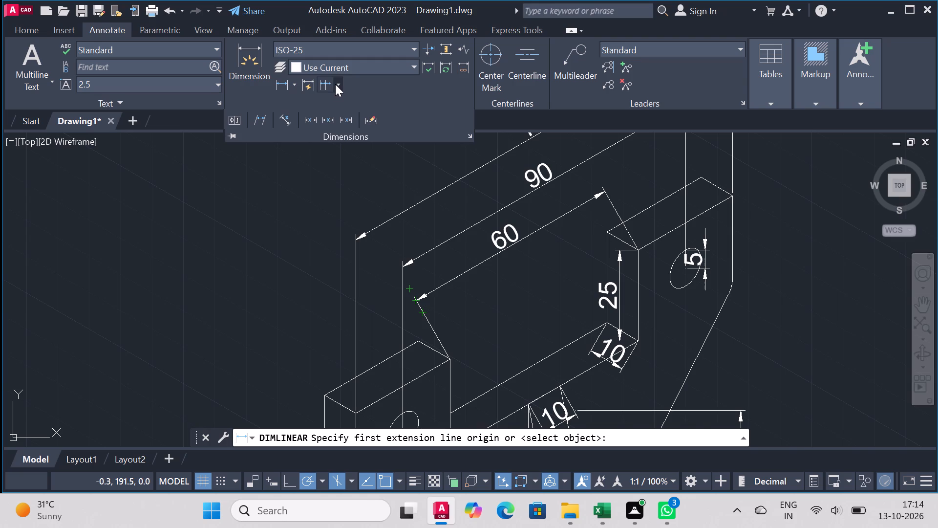
{"action": "left_click", "coordinate": [335, 84]}
{"action": "left_click_drag", "start_coordinate": [266, 129], "coordinate": [256, 126]}
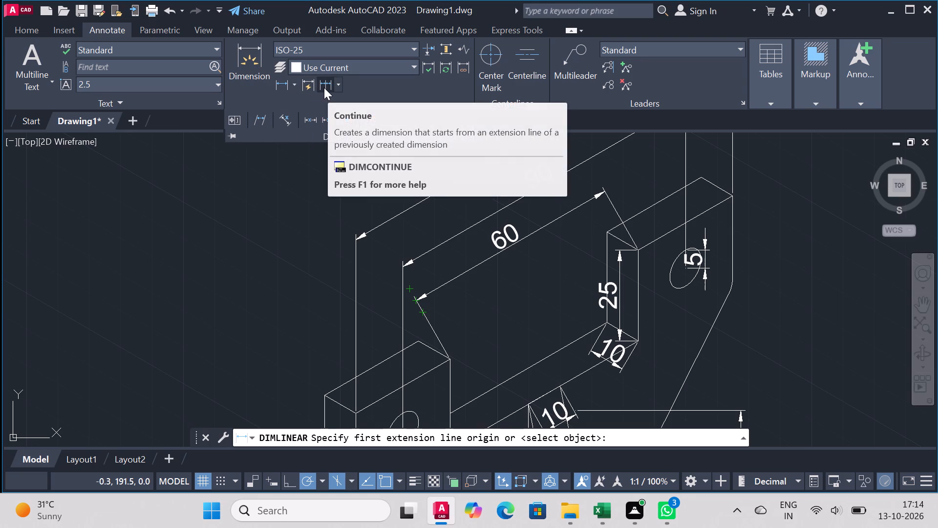
{"action": "left_click", "coordinate": [263, 121]}
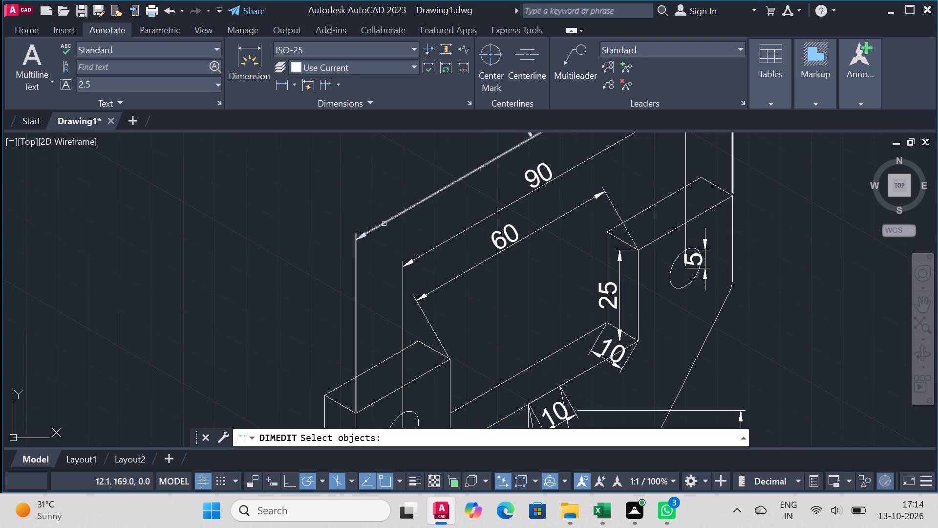
{"action": "left_click", "coordinate": [460, 274]}
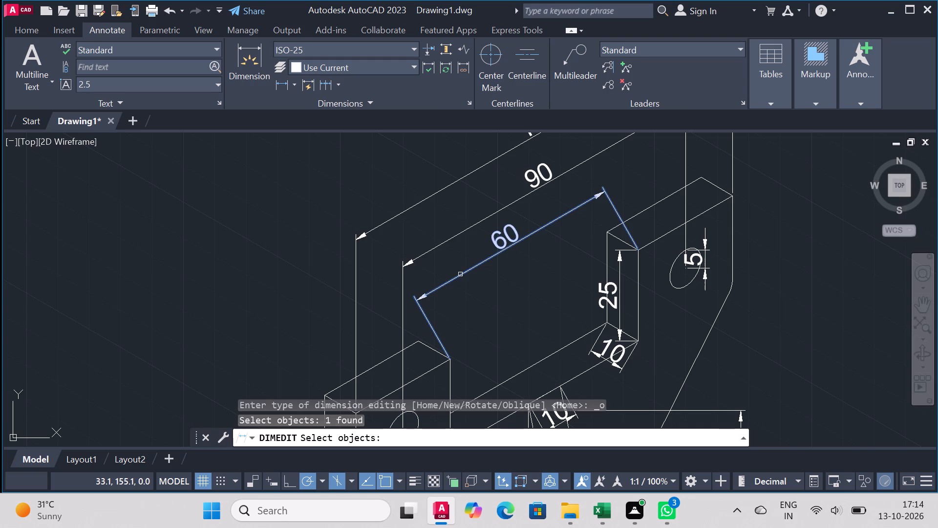
{"action": "key", "text": "Return"}
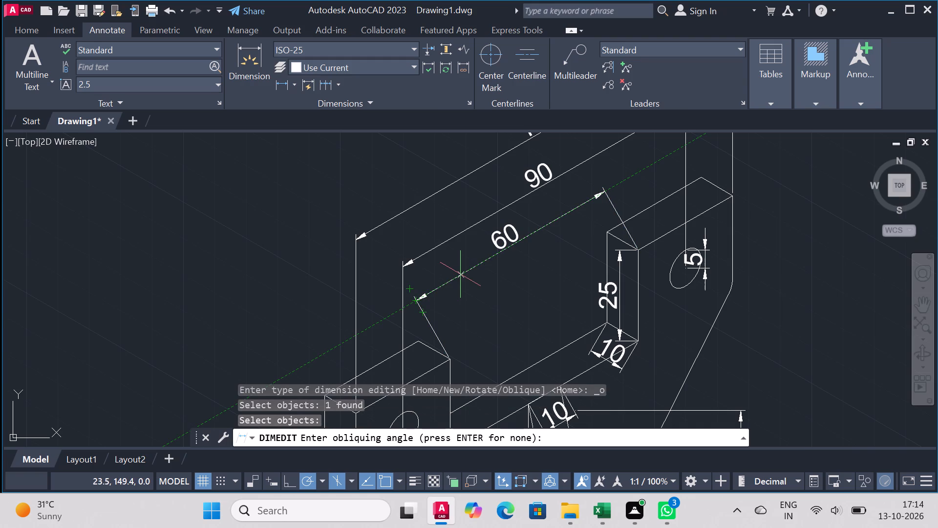
{"action": "type", "text": "90"}
{"action": "key", "text": "Return"}
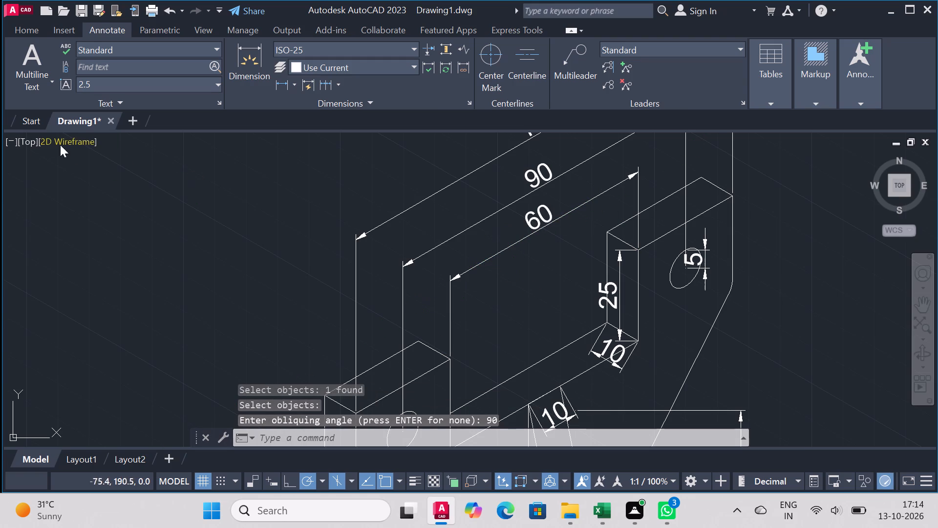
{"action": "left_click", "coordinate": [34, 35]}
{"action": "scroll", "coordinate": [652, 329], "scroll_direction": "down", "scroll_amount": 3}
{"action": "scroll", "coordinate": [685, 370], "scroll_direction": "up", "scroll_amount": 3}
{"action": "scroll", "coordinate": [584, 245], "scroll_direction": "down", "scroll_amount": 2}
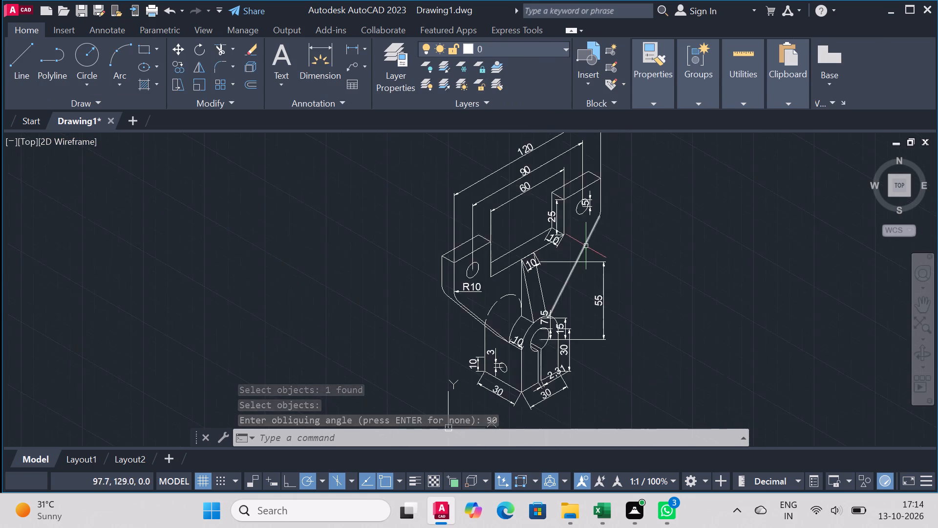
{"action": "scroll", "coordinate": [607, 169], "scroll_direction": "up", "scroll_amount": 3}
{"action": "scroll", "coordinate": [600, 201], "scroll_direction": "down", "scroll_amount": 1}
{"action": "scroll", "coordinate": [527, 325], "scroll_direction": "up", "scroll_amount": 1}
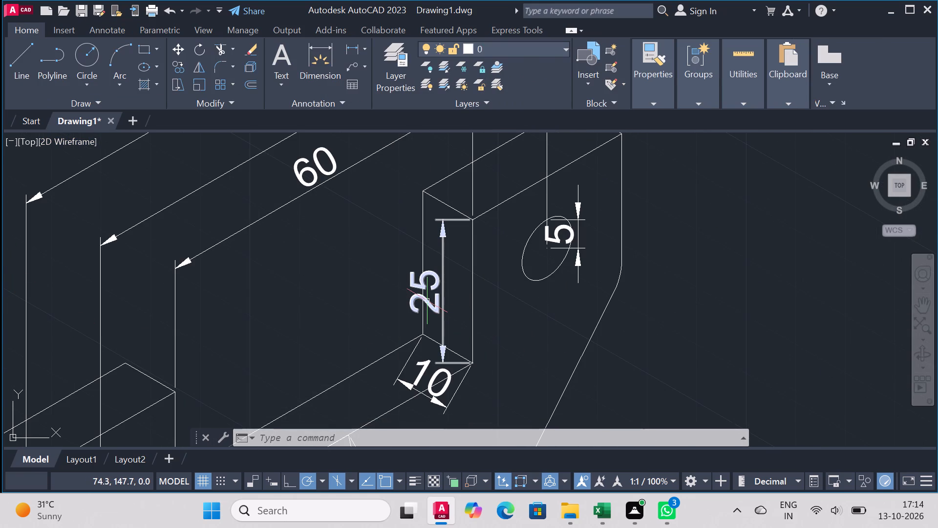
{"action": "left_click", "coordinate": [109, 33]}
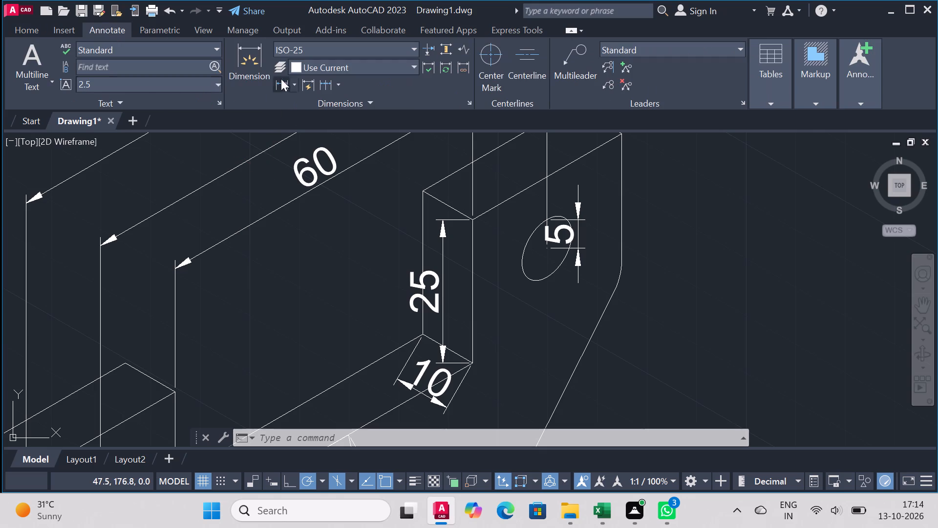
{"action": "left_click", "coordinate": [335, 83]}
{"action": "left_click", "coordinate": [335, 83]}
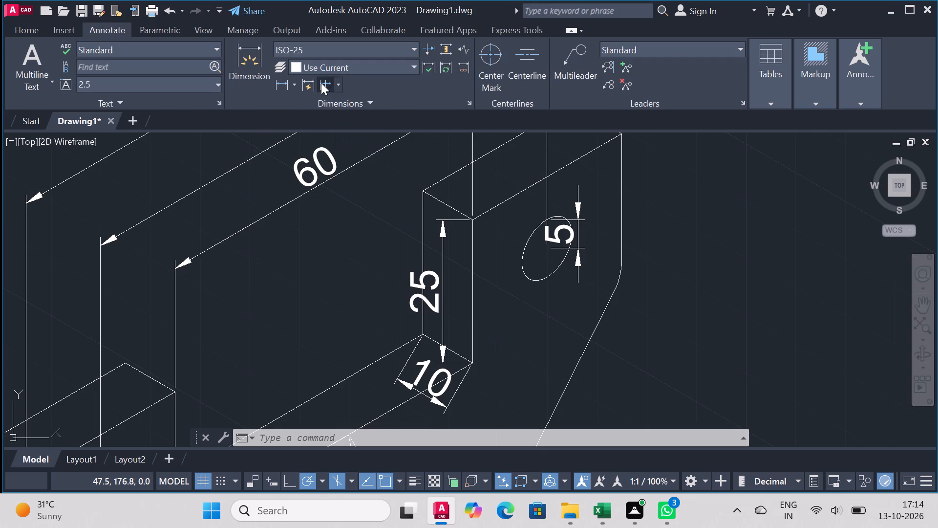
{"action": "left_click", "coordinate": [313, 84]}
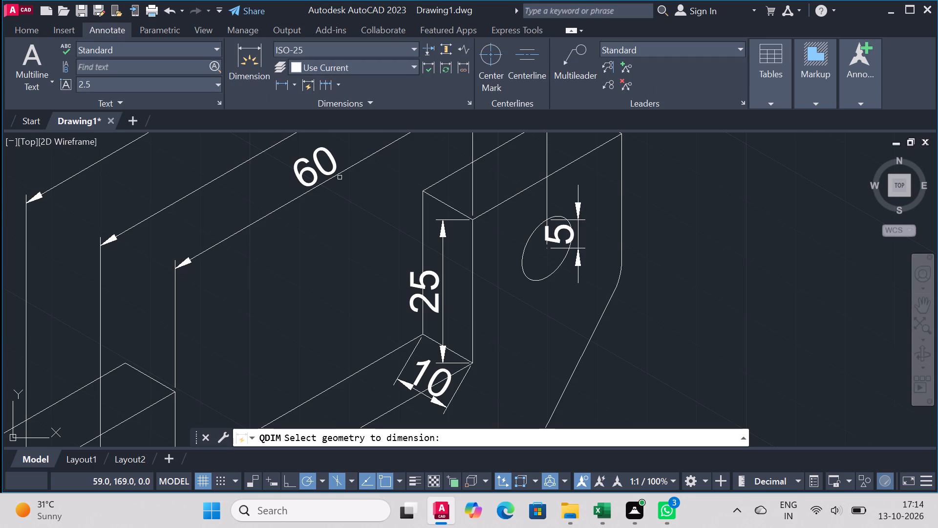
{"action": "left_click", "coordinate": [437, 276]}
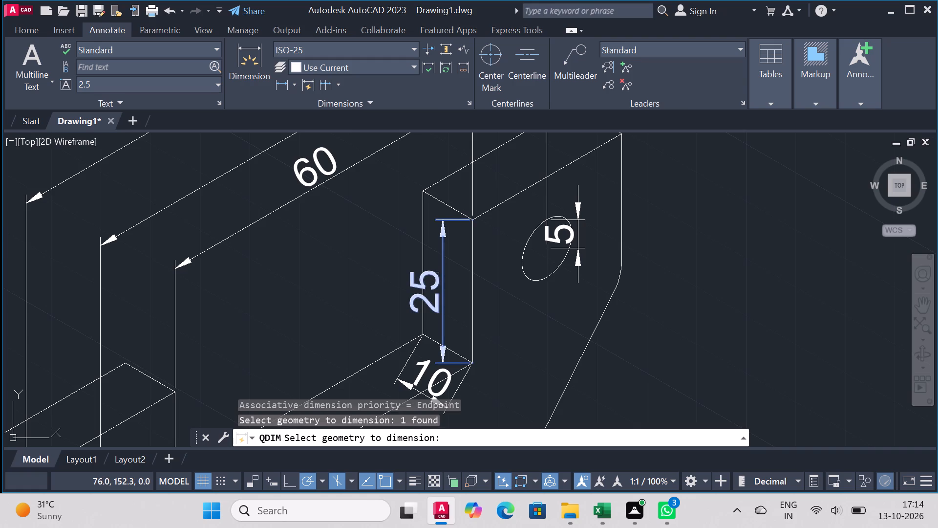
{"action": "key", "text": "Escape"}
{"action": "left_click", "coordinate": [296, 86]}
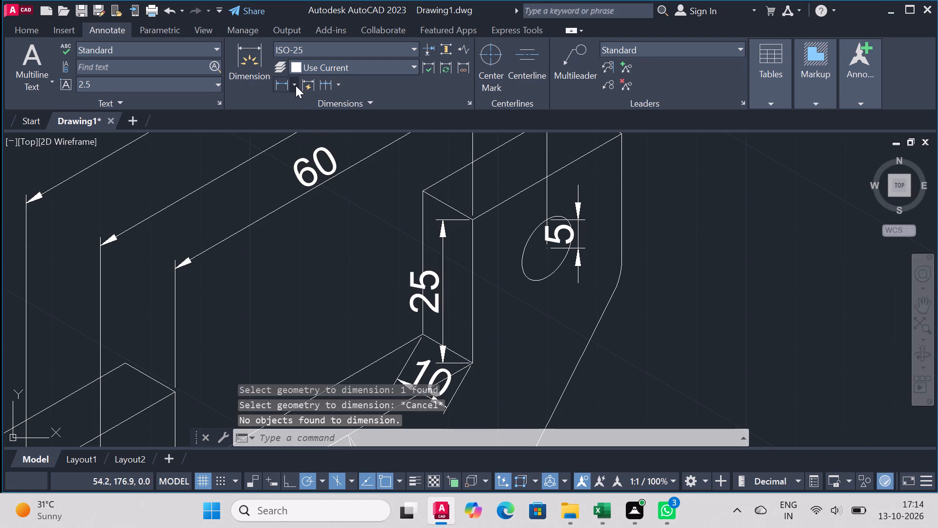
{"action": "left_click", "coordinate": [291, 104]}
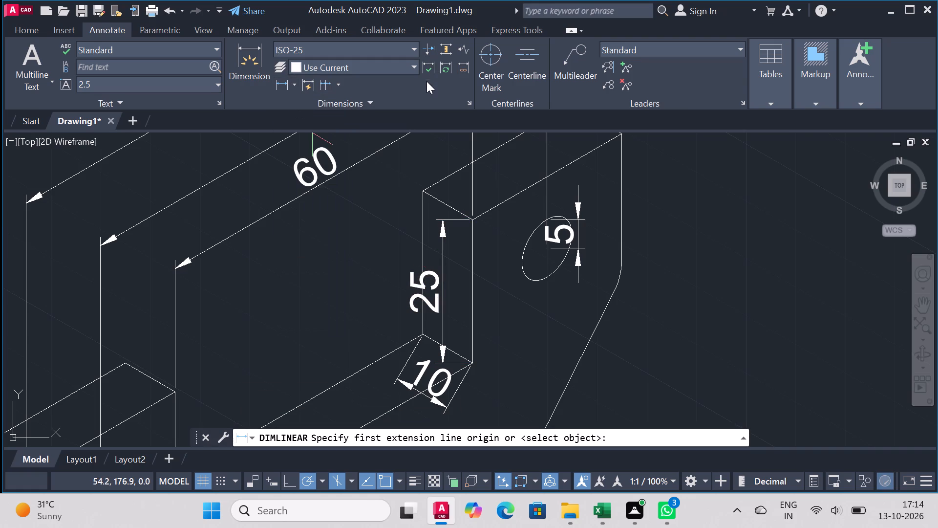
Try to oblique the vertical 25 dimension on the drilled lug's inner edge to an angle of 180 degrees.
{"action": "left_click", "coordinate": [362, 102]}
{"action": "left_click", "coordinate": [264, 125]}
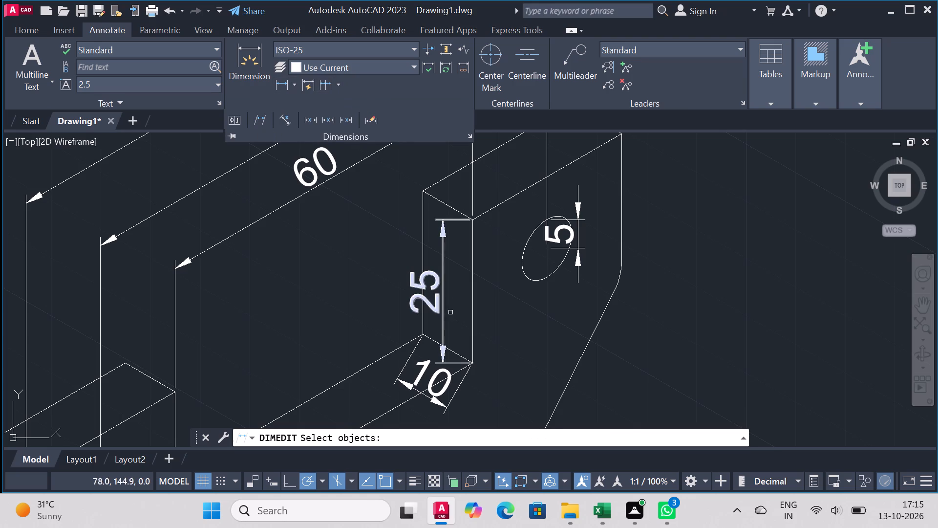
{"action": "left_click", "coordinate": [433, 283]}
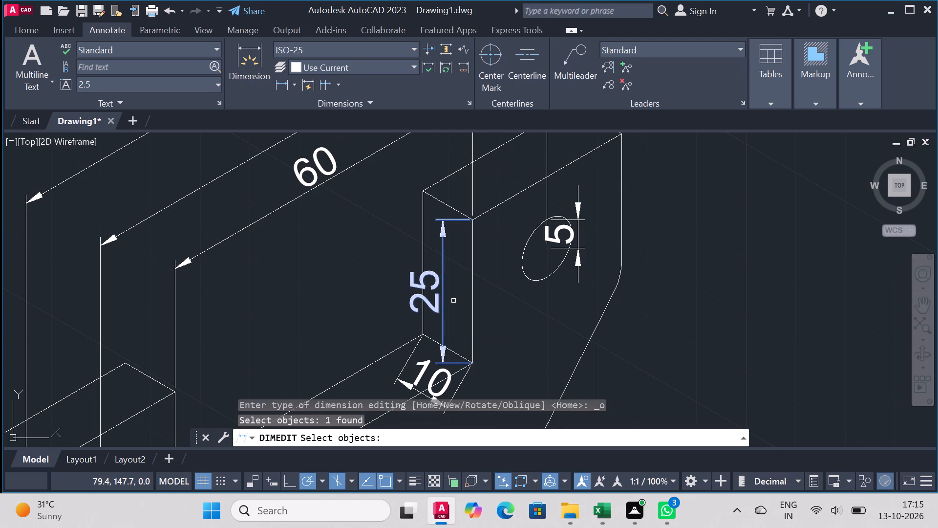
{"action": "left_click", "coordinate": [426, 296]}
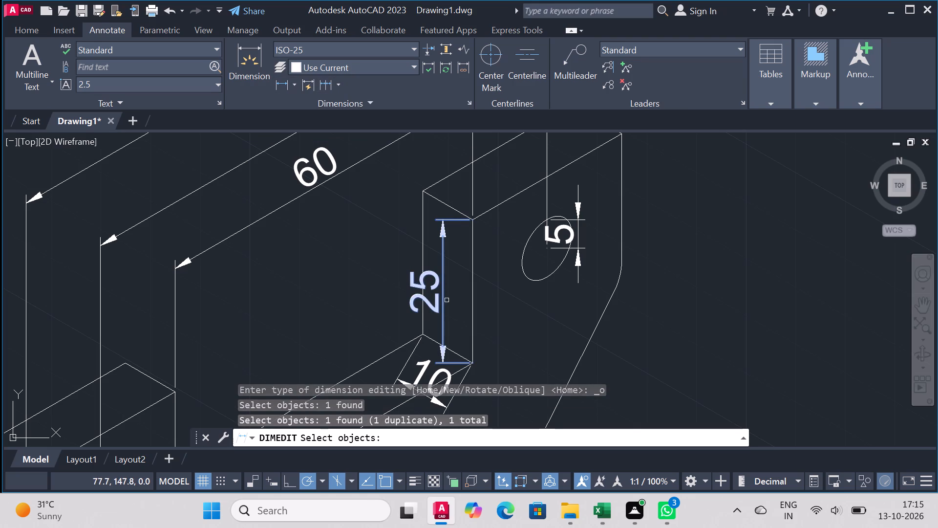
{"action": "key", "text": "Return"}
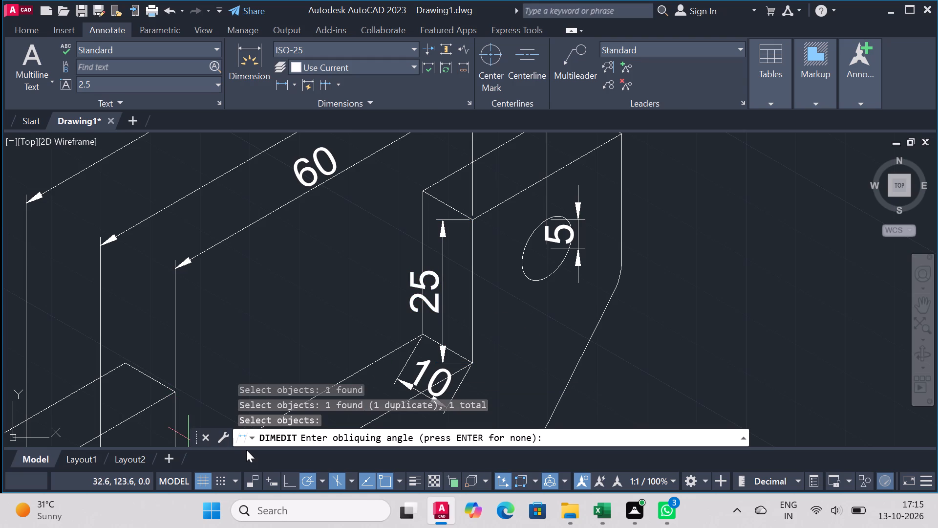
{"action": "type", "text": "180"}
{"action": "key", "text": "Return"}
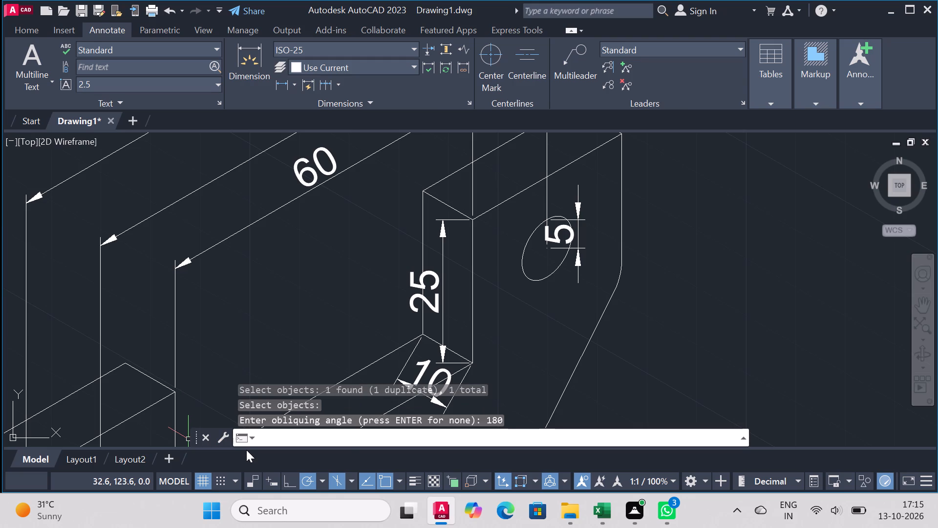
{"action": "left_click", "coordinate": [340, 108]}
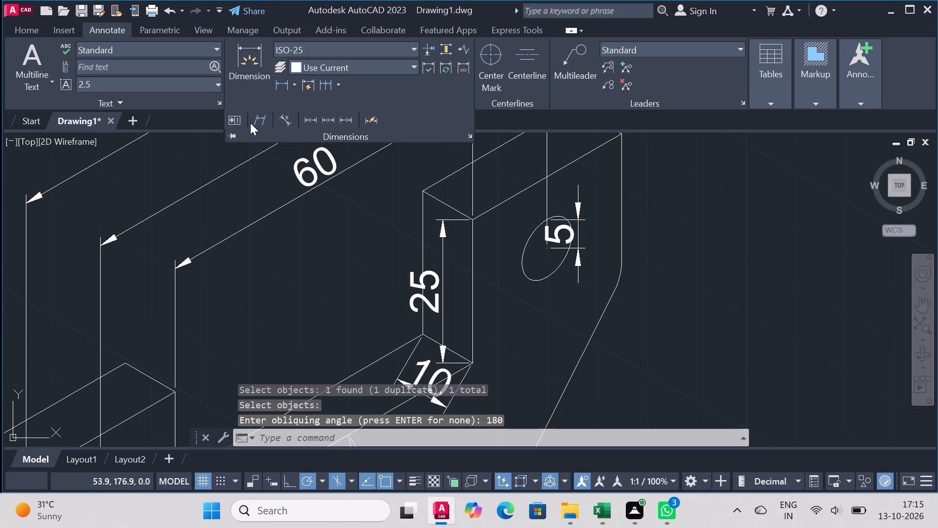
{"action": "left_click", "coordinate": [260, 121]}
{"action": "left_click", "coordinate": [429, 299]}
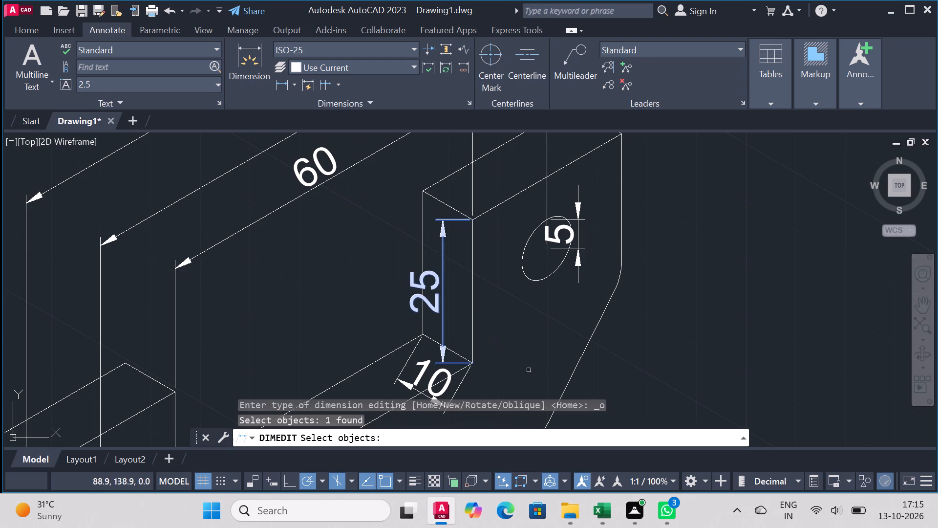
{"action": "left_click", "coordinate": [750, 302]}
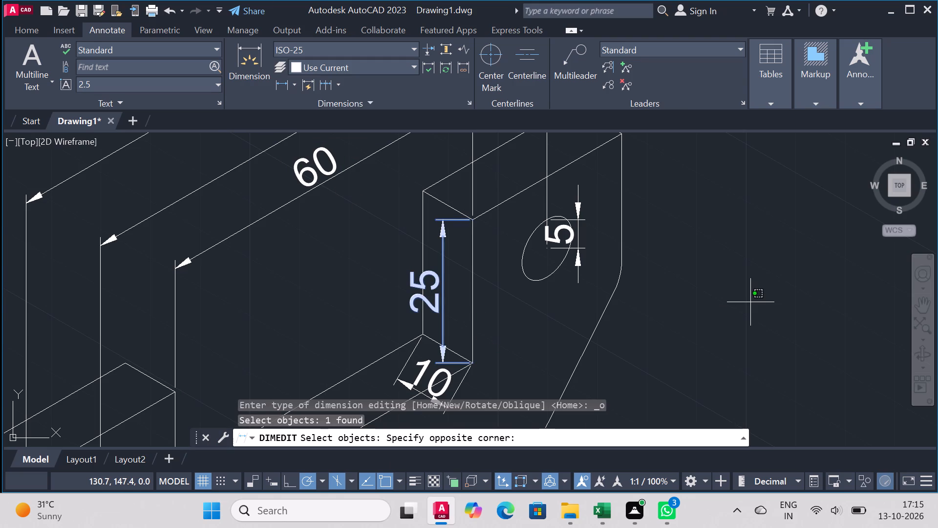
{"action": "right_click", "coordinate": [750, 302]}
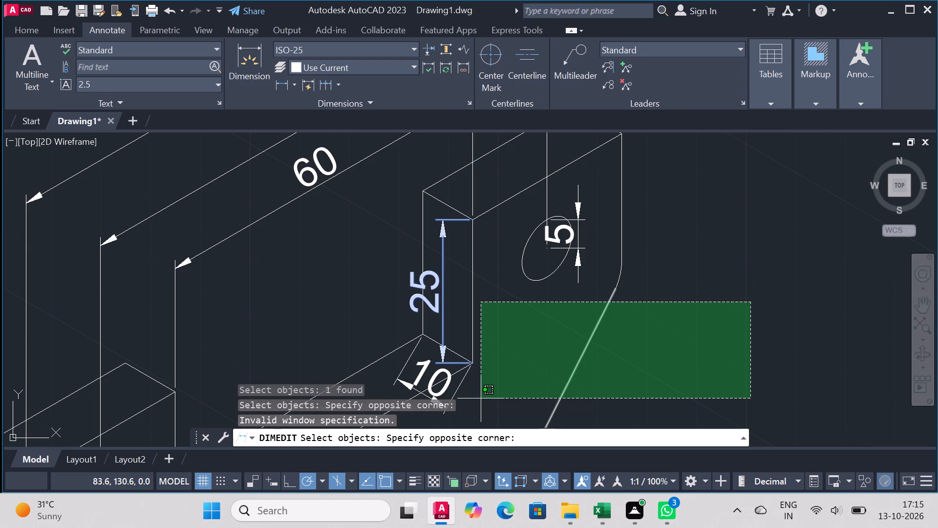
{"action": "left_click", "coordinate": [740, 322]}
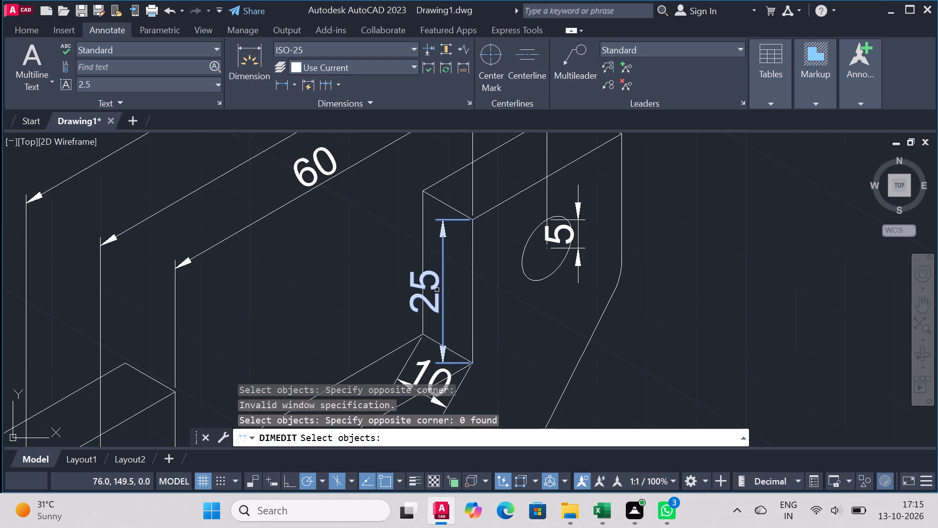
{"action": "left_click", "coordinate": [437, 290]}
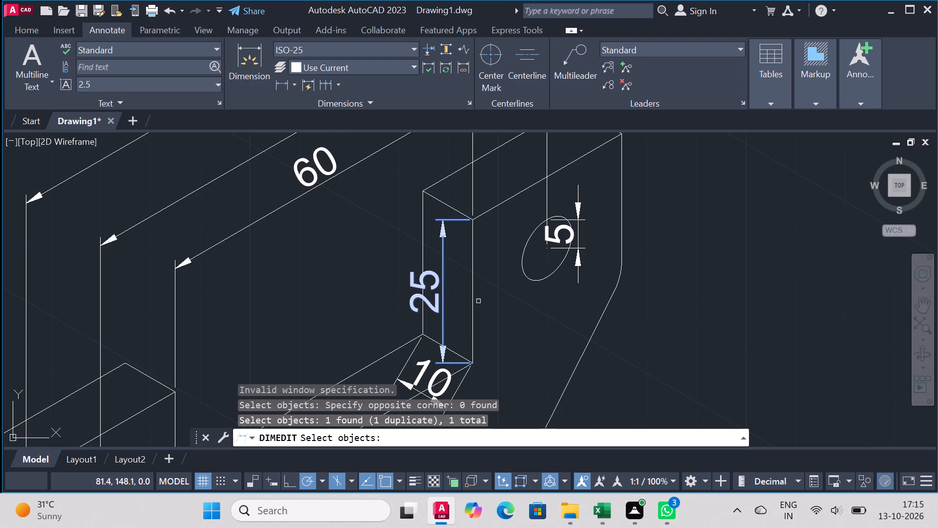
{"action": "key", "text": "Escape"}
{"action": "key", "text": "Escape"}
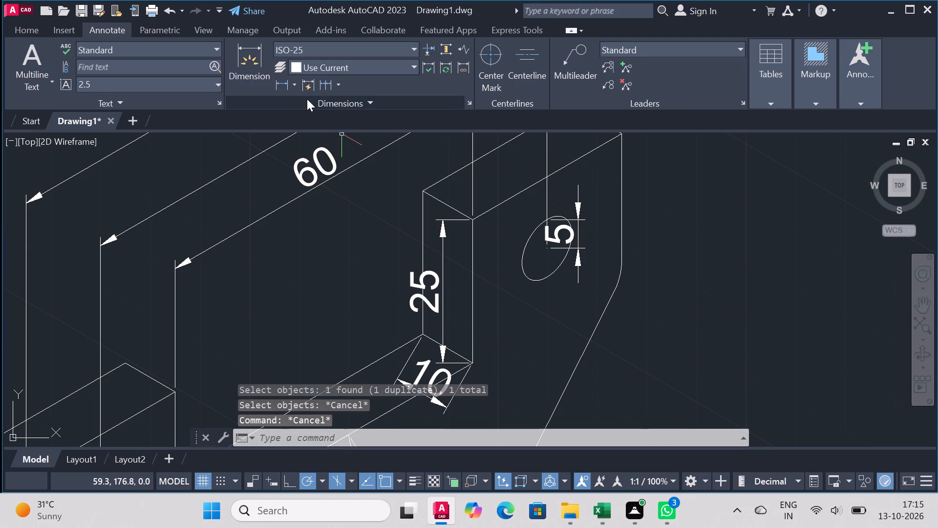
Oblique the vertical 25 dimension on the drilled lug's inner edge to an angle of 90 degrees.
{"action": "left_click", "coordinate": [352, 97]}
{"action": "left_click", "coordinate": [248, 116]}
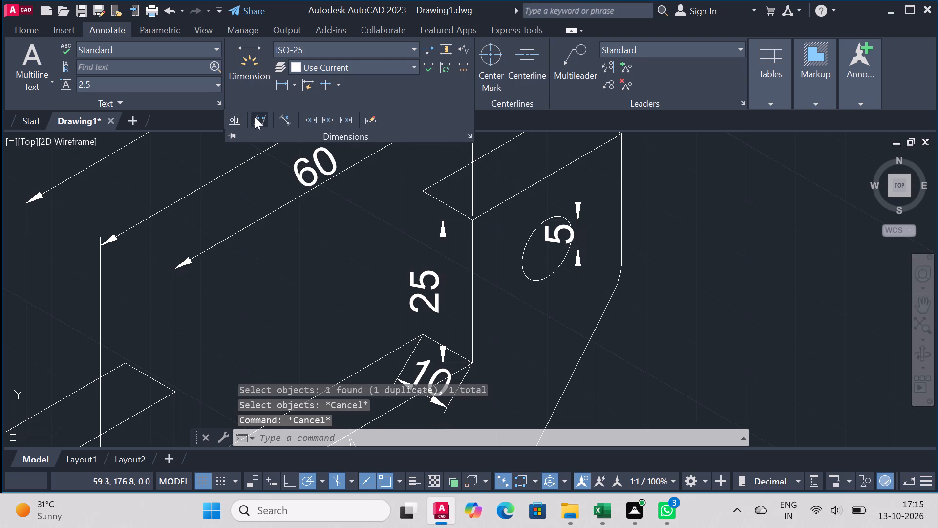
{"action": "left_click", "coordinate": [255, 117]}
{"action": "left_click", "coordinate": [434, 298]}
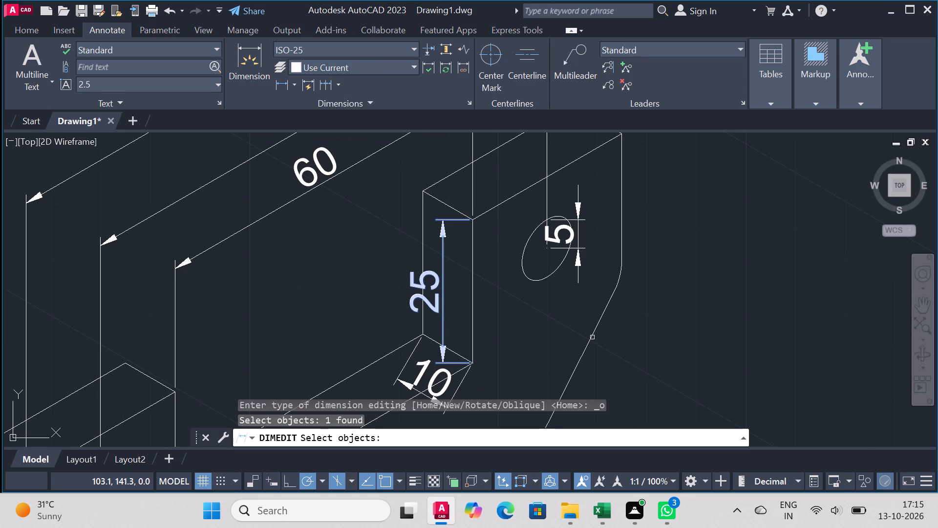
{"action": "key", "text": "Return"}
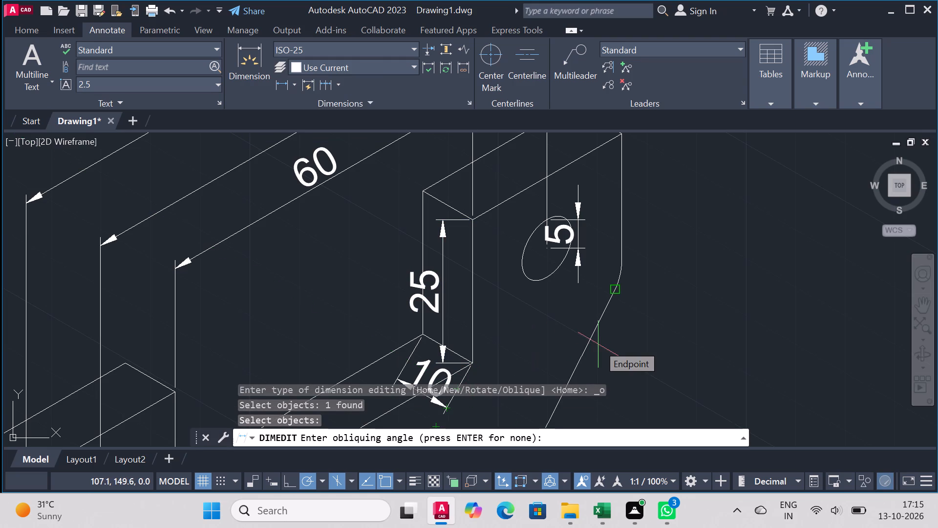
{"action": "type", "text": "90"}
{"action": "key", "text": "Return"}
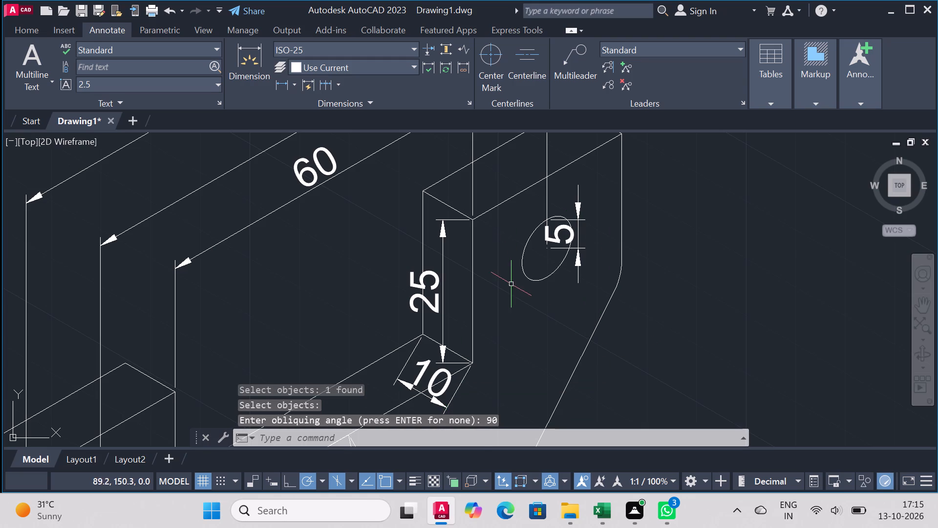
Start obliquing the 10 dimension across the top of the tapered upright.
{"action": "scroll", "coordinate": [537, 290], "scroll_direction": "down", "scroll_amount": 2}
{"action": "scroll", "coordinate": [541, 319], "scroll_direction": "up", "scroll_amount": 1}
{"action": "scroll", "coordinate": [511, 291], "scroll_direction": "down", "scroll_amount": 2}
{"action": "scroll", "coordinate": [508, 350], "scroll_direction": "up", "scroll_amount": 2}
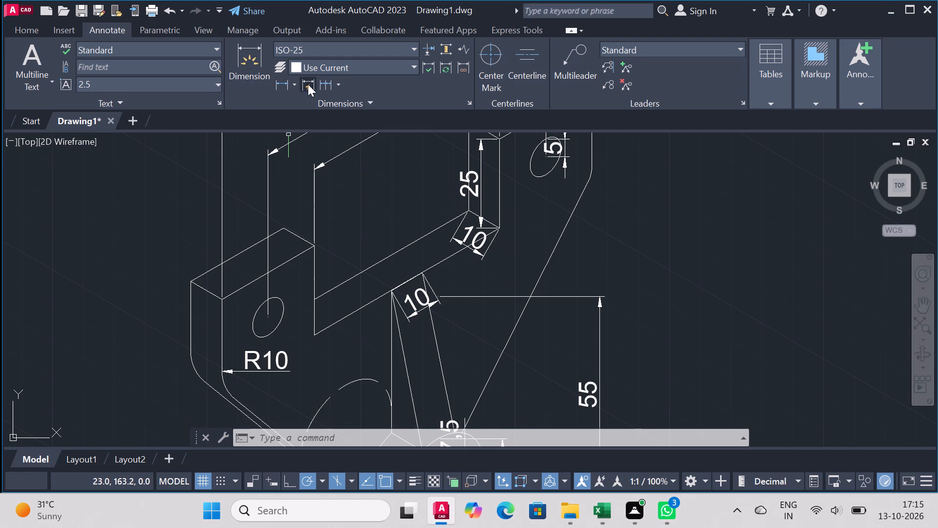
{"action": "left_click", "coordinate": [349, 107]}
{"action": "left_click", "coordinate": [262, 118]}
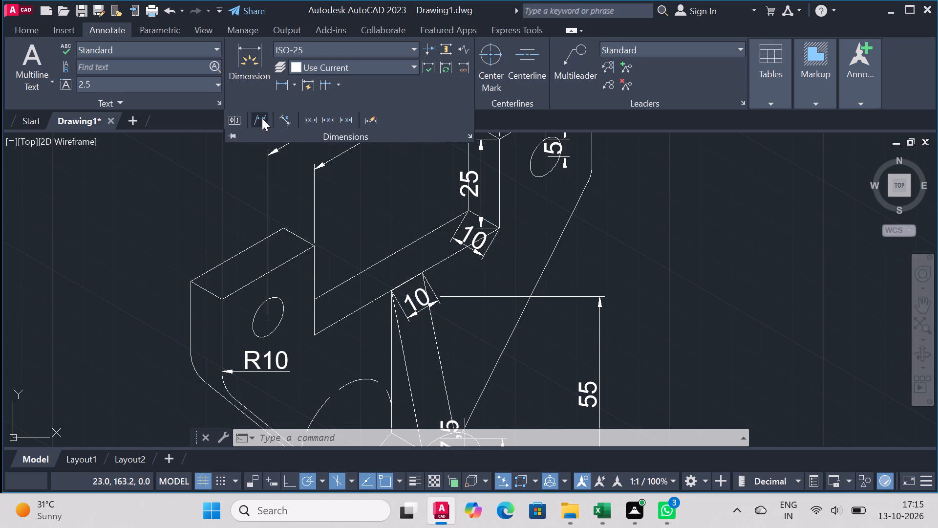
{"action": "left_click", "coordinate": [424, 308]}
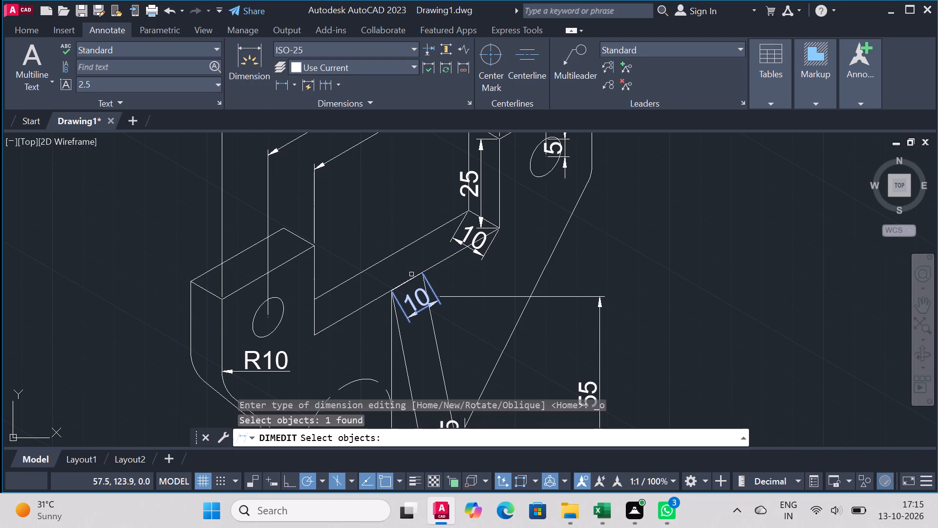
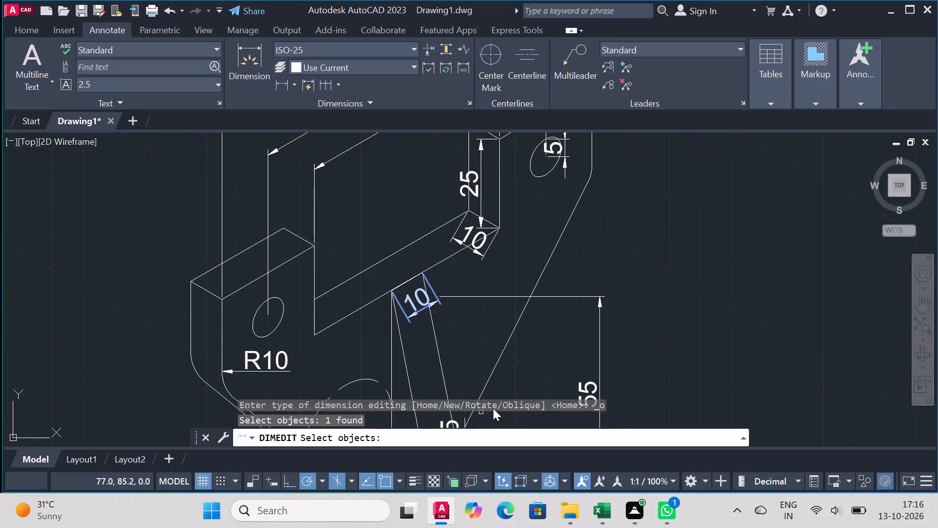
Select the 10 dimension across the top of the tapered upright as the dimension to oblique.
{"action": "left_click", "coordinate": [415, 310]}
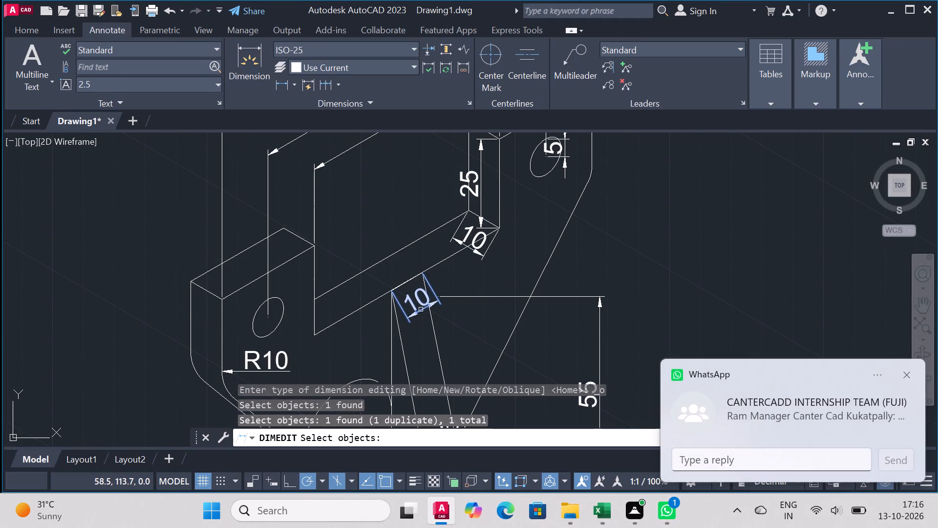
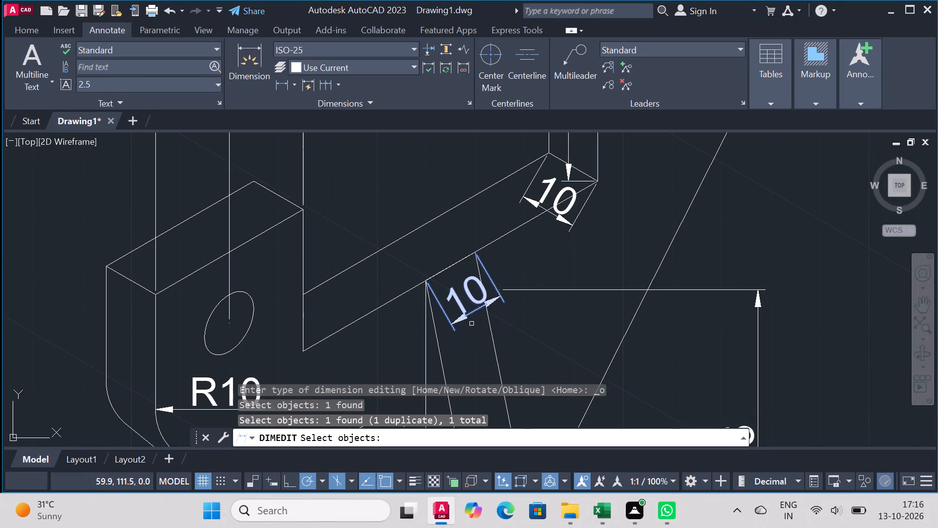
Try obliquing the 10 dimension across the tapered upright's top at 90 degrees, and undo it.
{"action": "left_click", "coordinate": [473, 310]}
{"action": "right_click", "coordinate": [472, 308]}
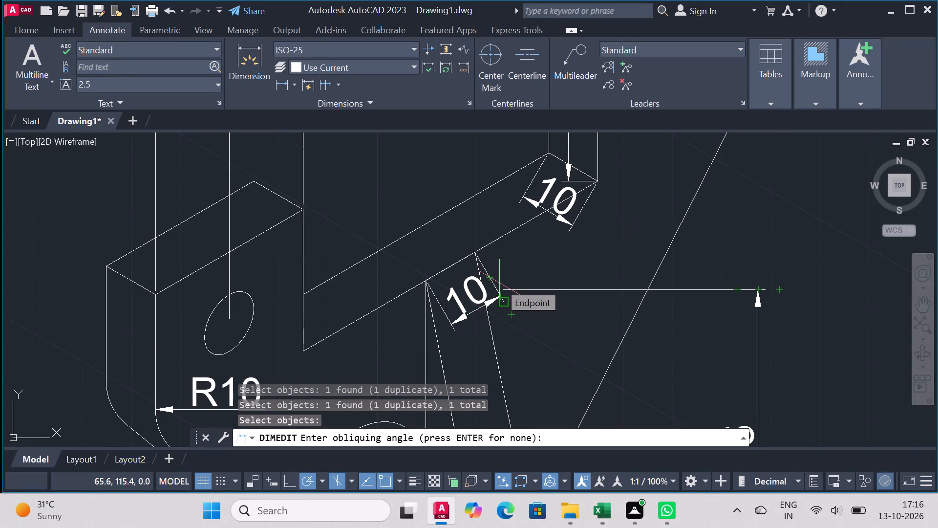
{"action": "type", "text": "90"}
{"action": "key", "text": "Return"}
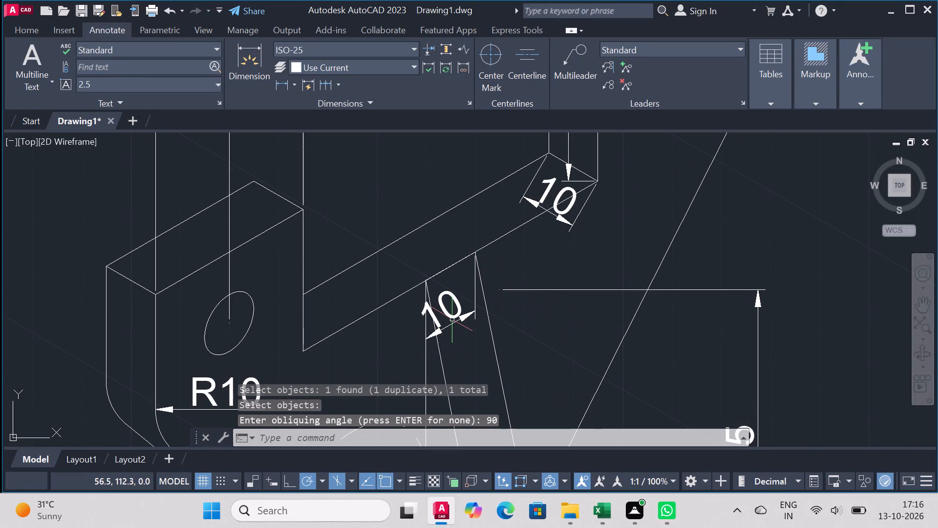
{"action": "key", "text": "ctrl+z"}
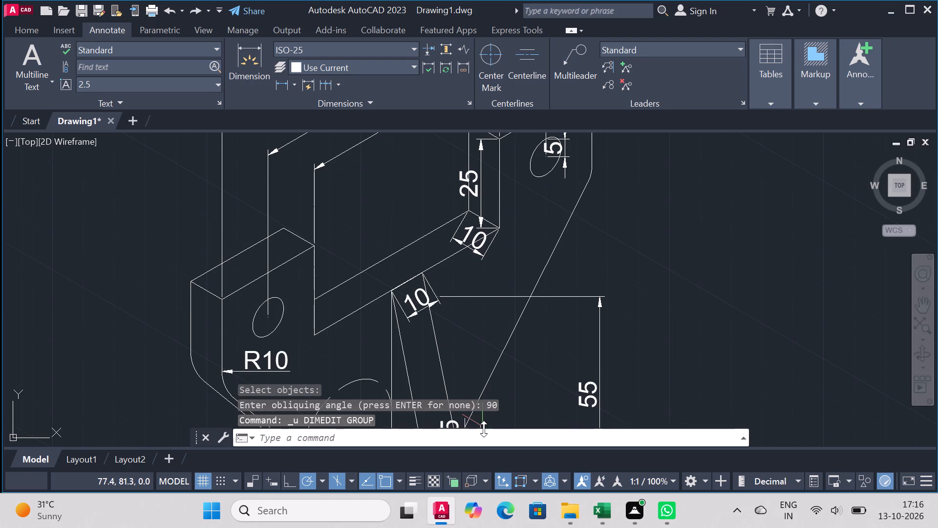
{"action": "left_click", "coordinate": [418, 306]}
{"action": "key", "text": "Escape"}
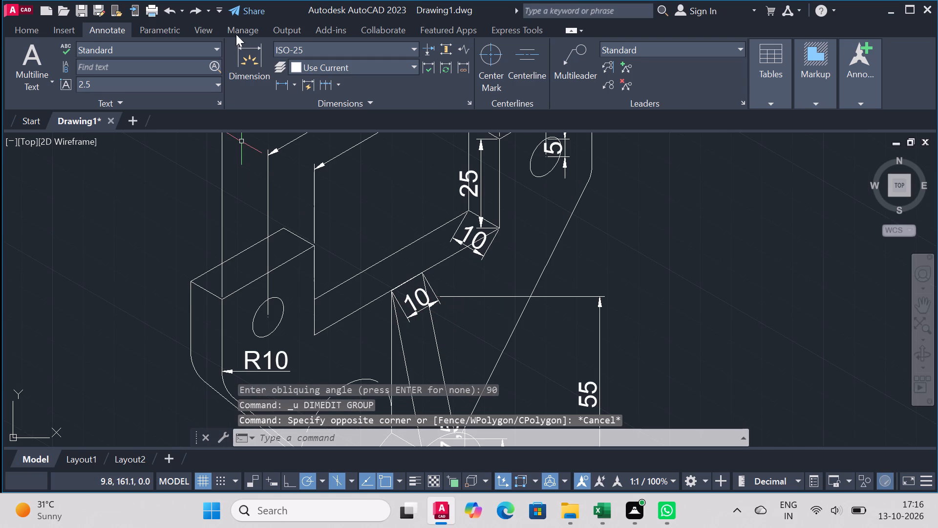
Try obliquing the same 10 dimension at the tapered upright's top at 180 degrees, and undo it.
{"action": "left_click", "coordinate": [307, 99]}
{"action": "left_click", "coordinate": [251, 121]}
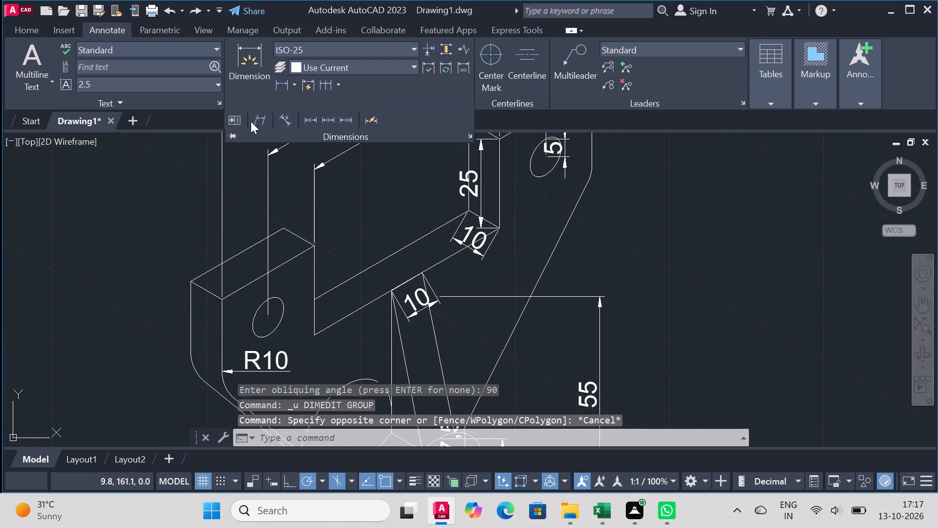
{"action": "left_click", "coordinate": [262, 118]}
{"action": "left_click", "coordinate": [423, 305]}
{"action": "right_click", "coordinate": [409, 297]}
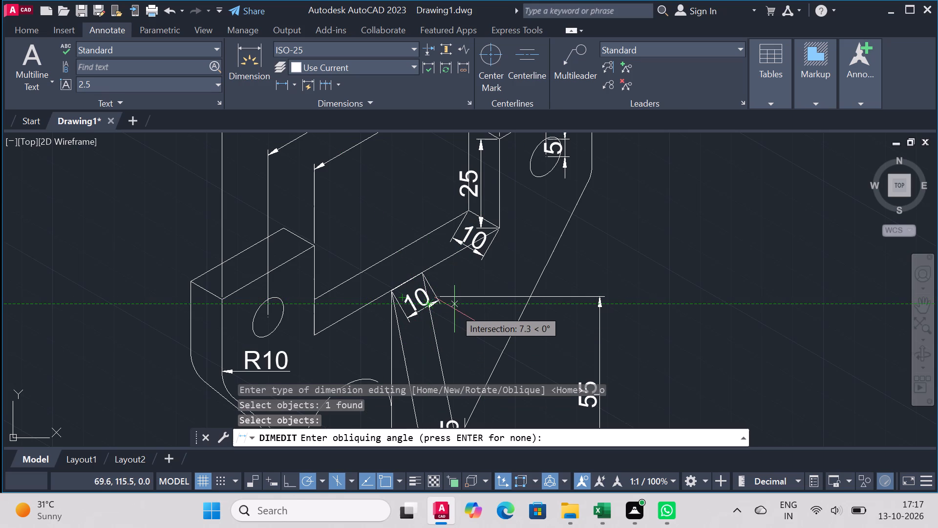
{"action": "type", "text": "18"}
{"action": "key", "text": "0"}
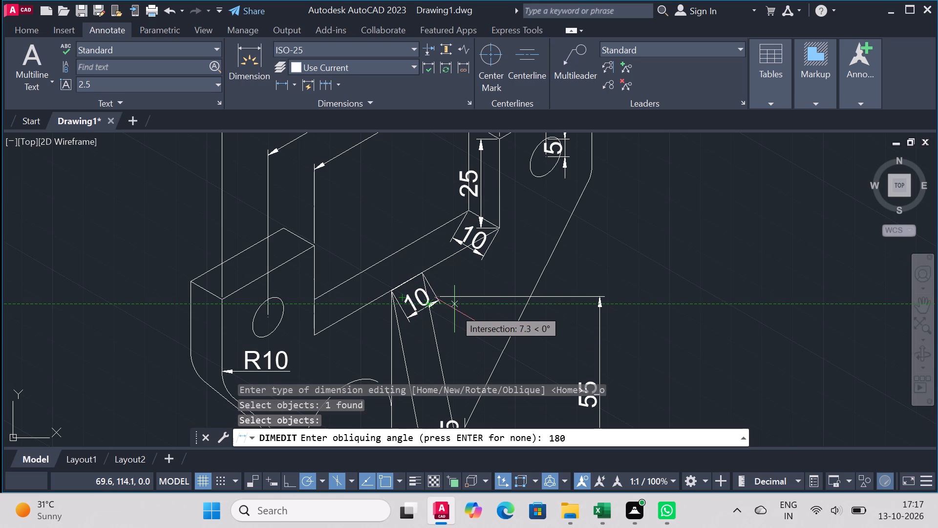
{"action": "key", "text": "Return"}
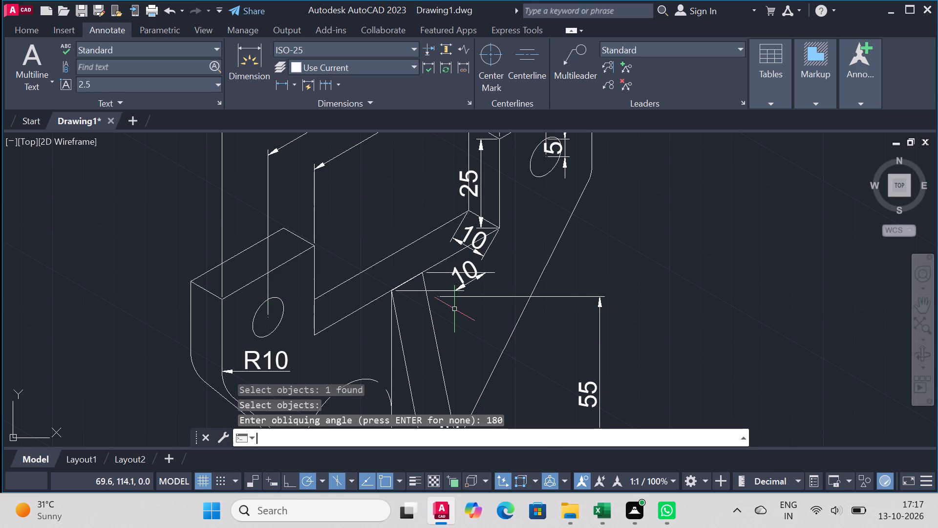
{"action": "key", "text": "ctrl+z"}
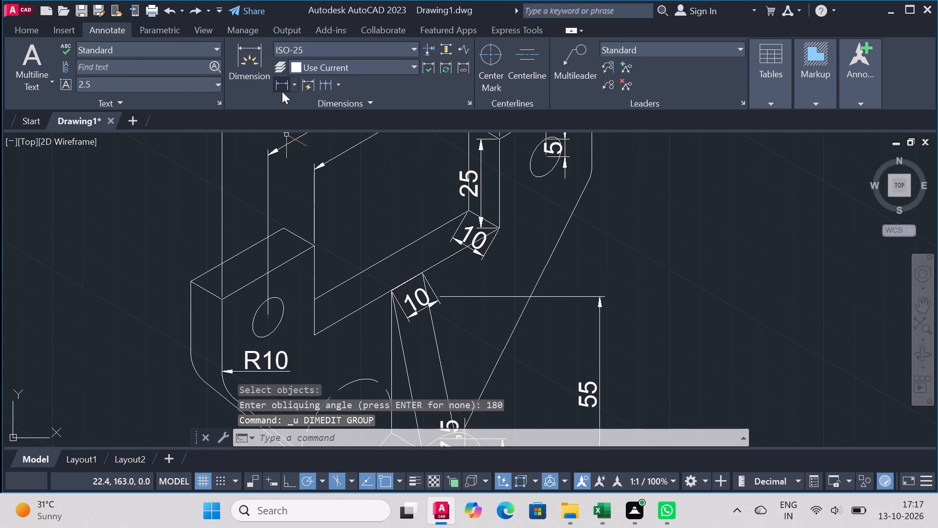
Oblique the 10 dimension across the top of the tapered upright at 270 degrees.
{"action": "left_click", "coordinate": [357, 100]}
{"action": "left_click", "coordinate": [256, 122]}
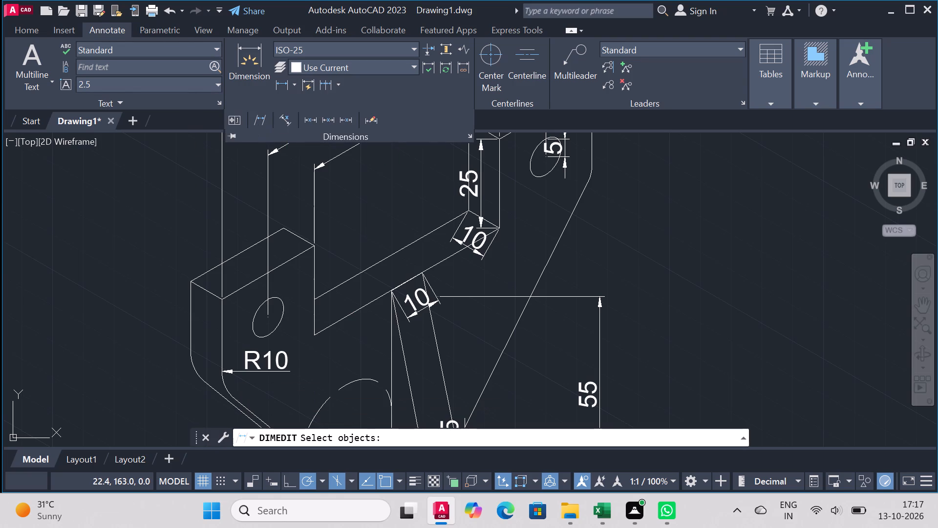
{"action": "left_click", "coordinate": [419, 310]}
{"action": "right_click", "coordinate": [419, 310]}
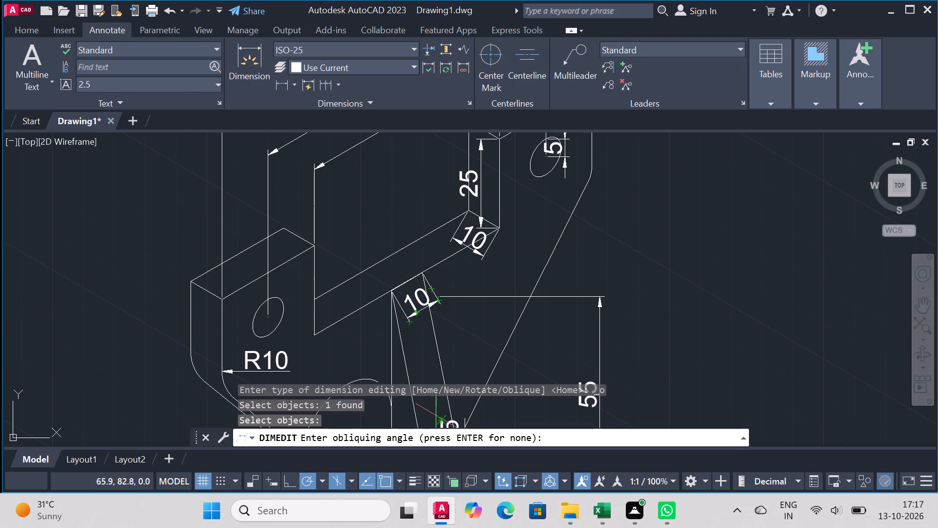
{"action": "type", "text": "270"}
{"action": "key", "text": "Return"}
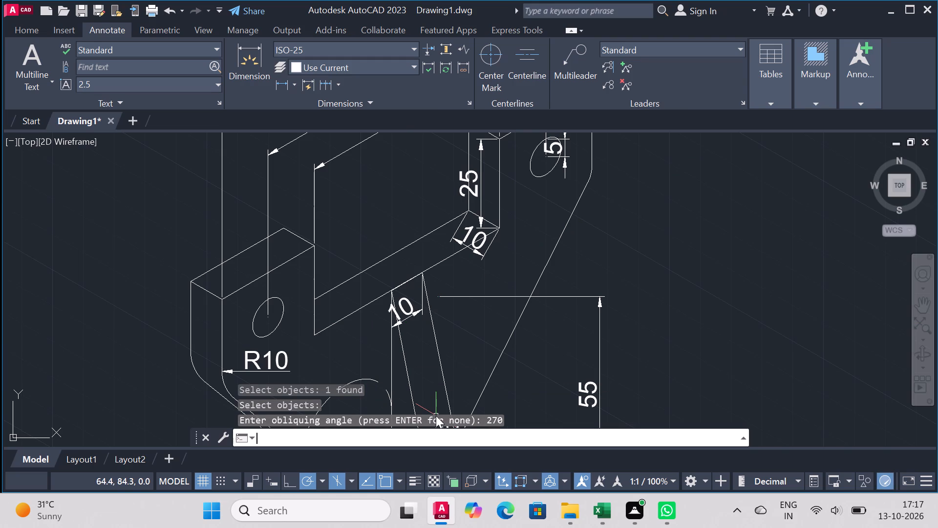
Override the text of the slot-width dimension at the bottom of the base with 2.
{"action": "scroll", "coordinate": [464, 299], "scroll_direction": "down", "scroll_amount": 1}
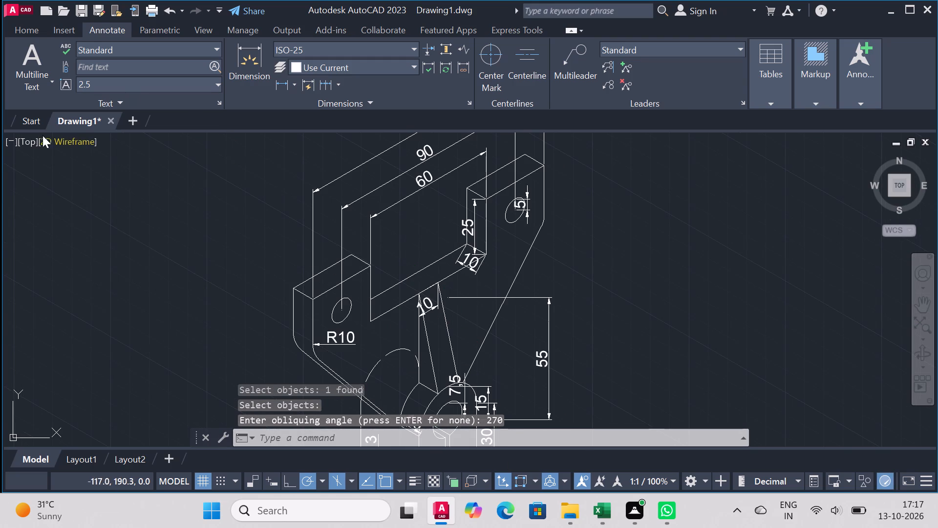
{"action": "left_click", "coordinate": [154, 28]}
{"action": "left_click", "coordinate": [21, 27]}
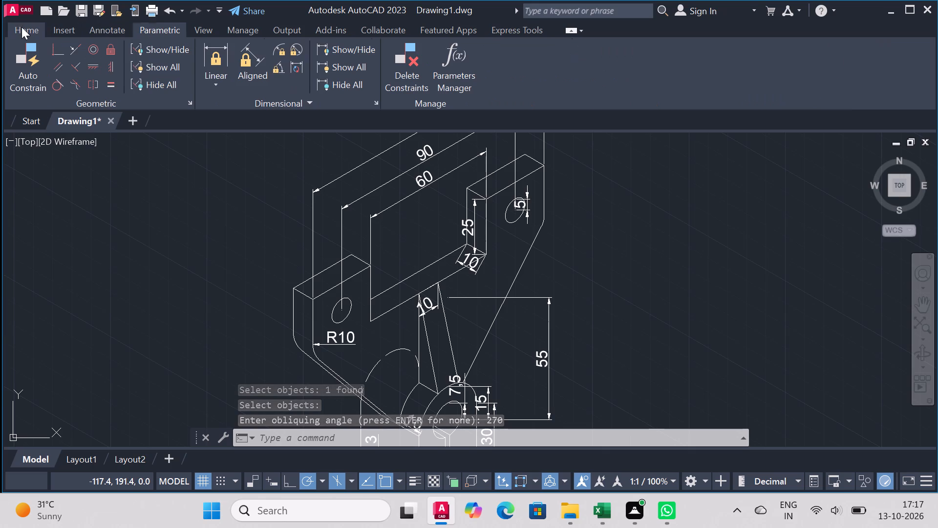
{"action": "scroll", "coordinate": [517, 233], "scroll_direction": "down", "scroll_amount": 3}
{"action": "scroll", "coordinate": [507, 317], "scroll_direction": "up", "scroll_amount": 3}
{"action": "scroll", "coordinate": [542, 247], "scroll_direction": "down", "scroll_amount": 3}
{"action": "scroll", "coordinate": [571, 198], "scroll_direction": "up", "scroll_amount": 3}
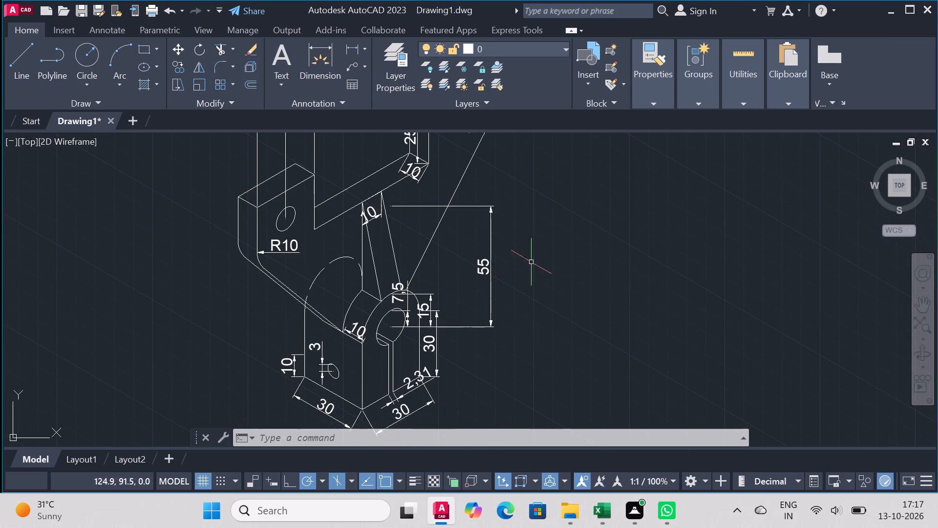
{"action": "scroll", "coordinate": [445, 339], "scroll_direction": "down", "scroll_amount": 1}
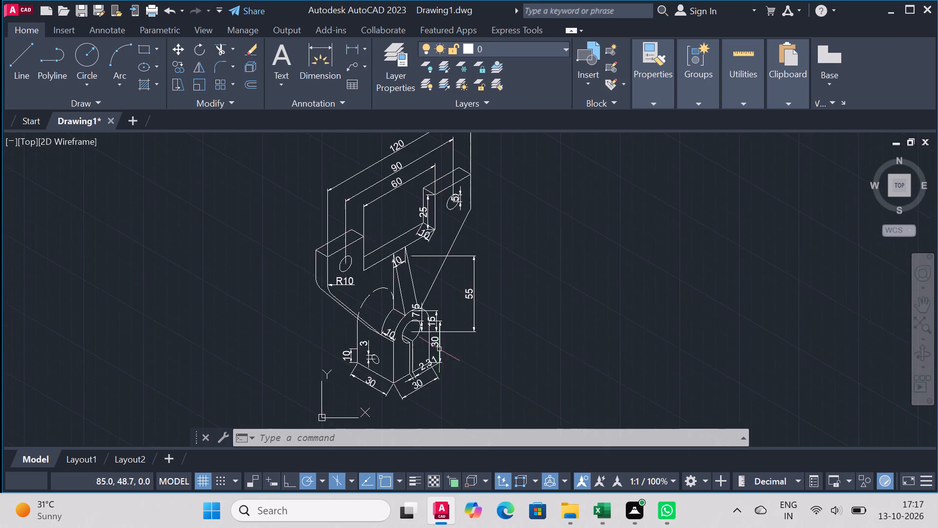
{"action": "scroll", "coordinate": [439, 352], "scroll_direction": "up", "scroll_amount": 2}
{"action": "scroll", "coordinate": [438, 351], "scroll_direction": "down", "scroll_amount": 2}
{"action": "scroll", "coordinate": [431, 369], "scroll_direction": "up", "scroll_amount": 4}
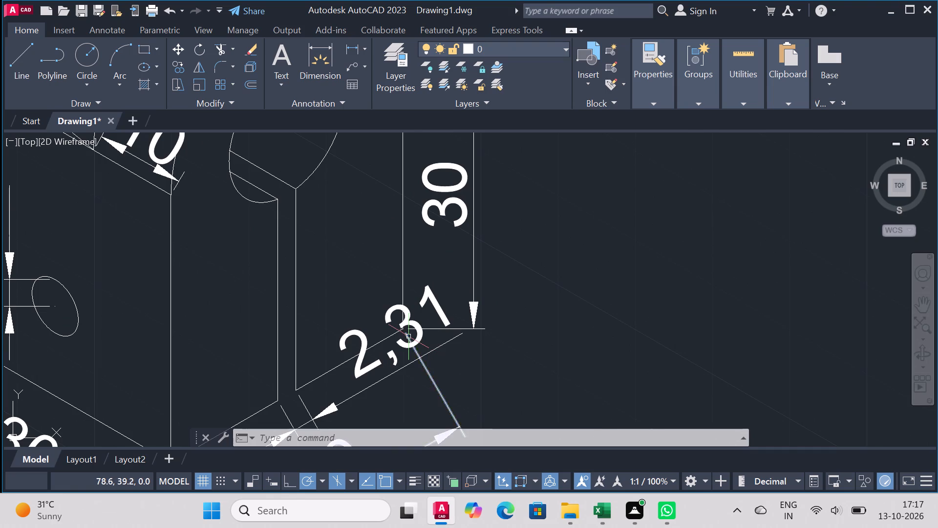
{"action": "double_click", "coordinate": [408, 336]}
{"action": "key", "text": "Escape"}
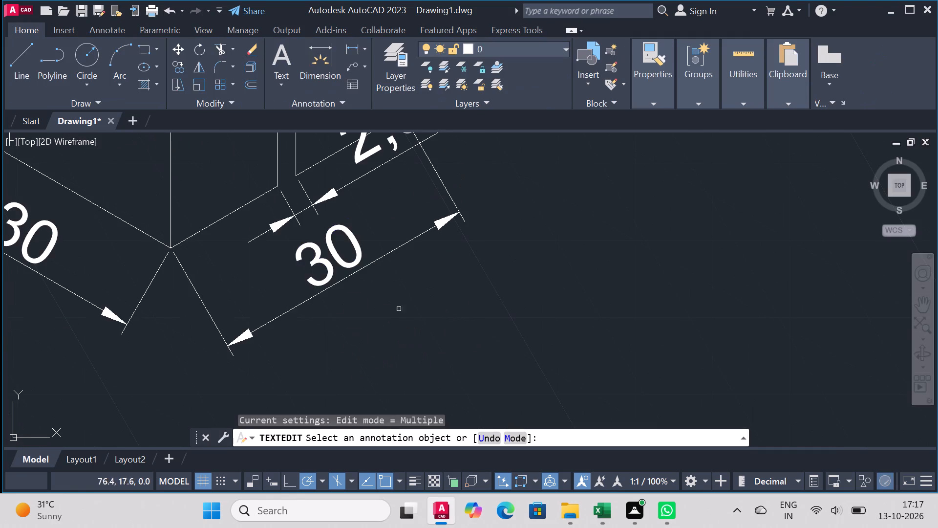
{"action": "scroll", "coordinate": [433, 295], "scroll_direction": "down", "scroll_amount": 3}
{"action": "scroll", "coordinate": [456, 249], "scroll_direction": "up", "scroll_amount": 3}
{"action": "double_click", "coordinate": [300, 305]}
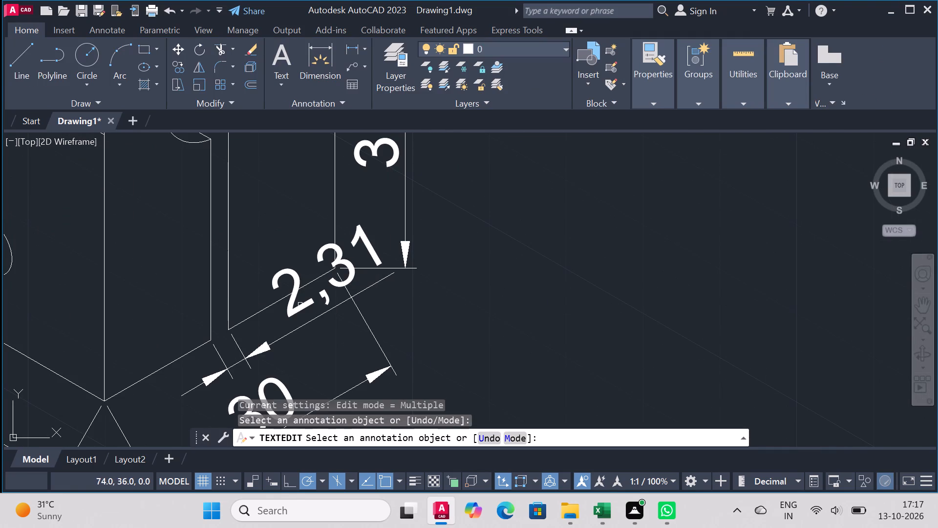
{"action": "double_click", "coordinate": [359, 286]}
{"action": "double_click", "coordinate": [376, 283]}
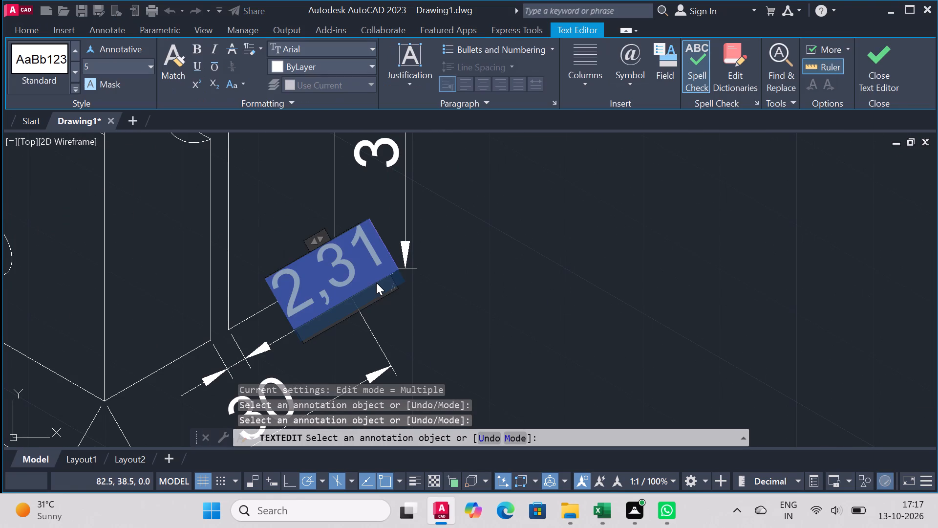
{"action": "left_click", "coordinate": [354, 273]}
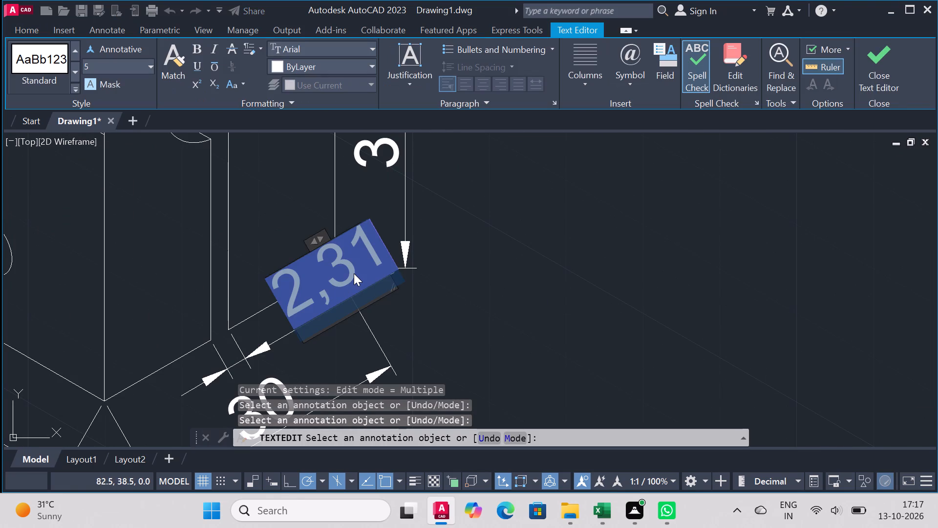
{"action": "left_click", "coordinate": [356, 272]}
{"action": "key", "text": "BackSpace"}
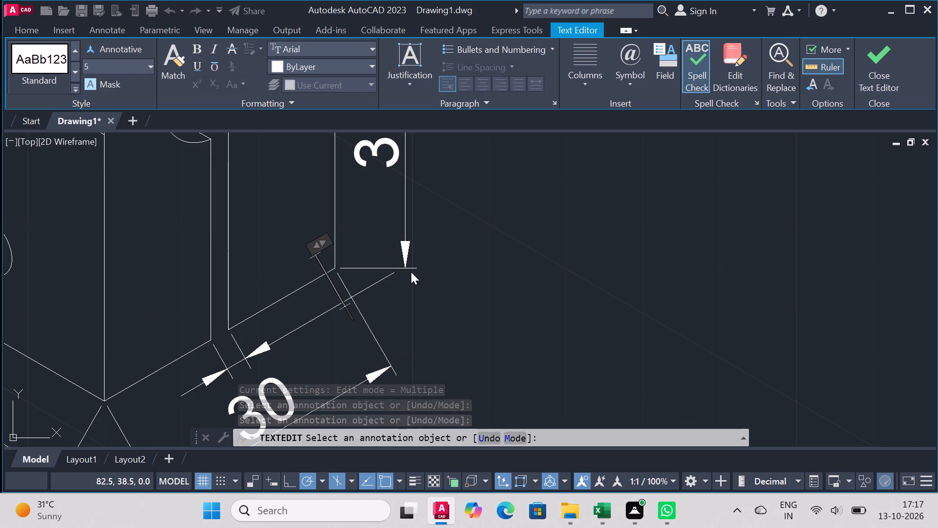
{"action": "key", "text": "2"}
{"action": "left_click", "coordinate": [546, 290]}
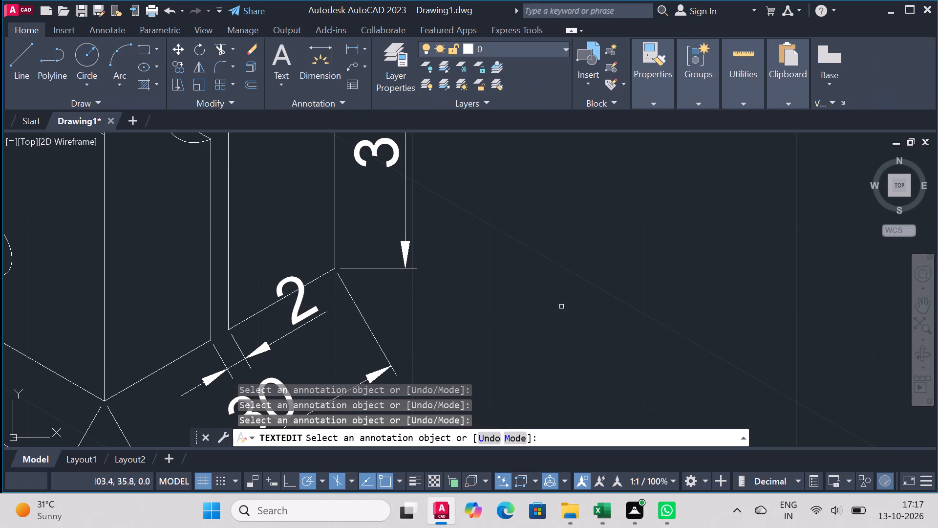
{"action": "scroll", "coordinate": [521, 248], "scroll_direction": "down", "scroll_amount": 2}
{"action": "scroll", "coordinate": [547, 271], "scroll_direction": "up", "scroll_amount": 2}
{"action": "scroll", "coordinate": [569, 266], "scroll_direction": "down", "scroll_amount": 2}
{"action": "scroll", "coordinate": [606, 239], "scroll_direction": "down", "scroll_amount": 3}
{"action": "key", "text": "Escape"}
{"action": "key", "text": "Escape"}
Zoom All to fit the complete dimensioned part in view.
{"action": "scroll", "coordinate": [670, 289], "scroll_direction": "up", "scroll_amount": 2}
{"action": "scroll", "coordinate": [670, 279], "scroll_direction": "down", "scroll_amount": 5}
{"action": "scroll", "coordinate": [698, 208], "scroll_direction": "up", "scroll_amount": 3}
{"action": "scroll", "coordinate": [591, 344], "scroll_direction": "down", "scroll_amount": 3}
{"action": "scroll", "coordinate": [584, 410], "scroll_direction": "up", "scroll_amount": 2}
{"action": "scroll", "coordinate": [602, 280], "scroll_direction": "up", "scroll_amount": 1}
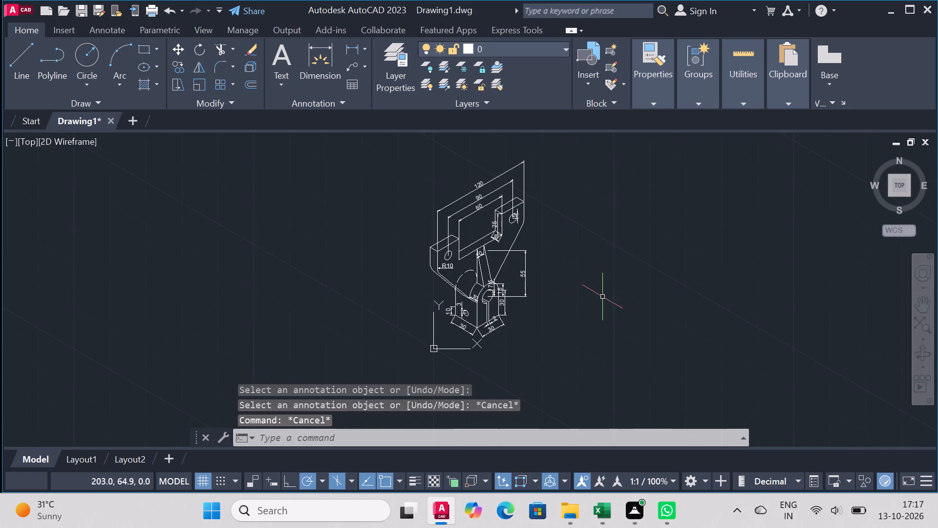
{"action": "key", "text": "z"}
{"action": "key", "text": "Return"}
{"action": "key", "text": "a"}
{"action": "key", "text": "Return"}
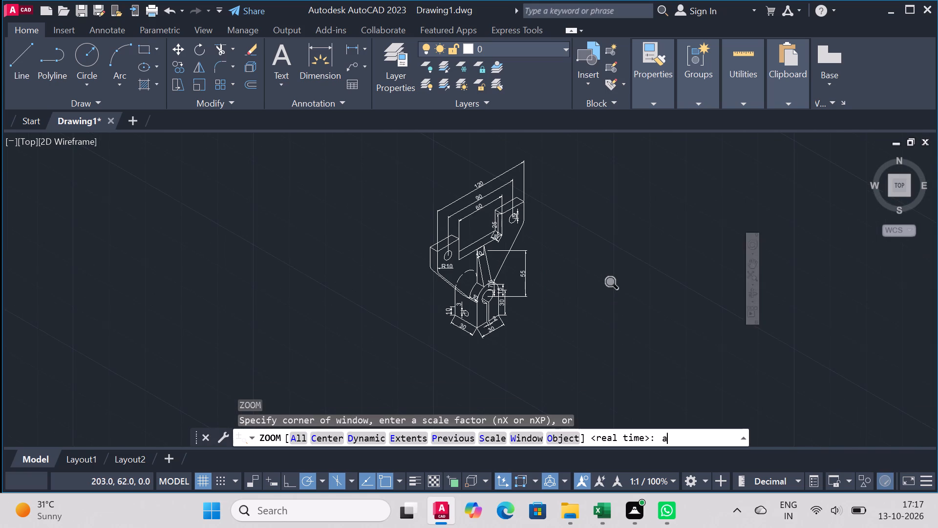
{"action": "key", "text": "Escape"}
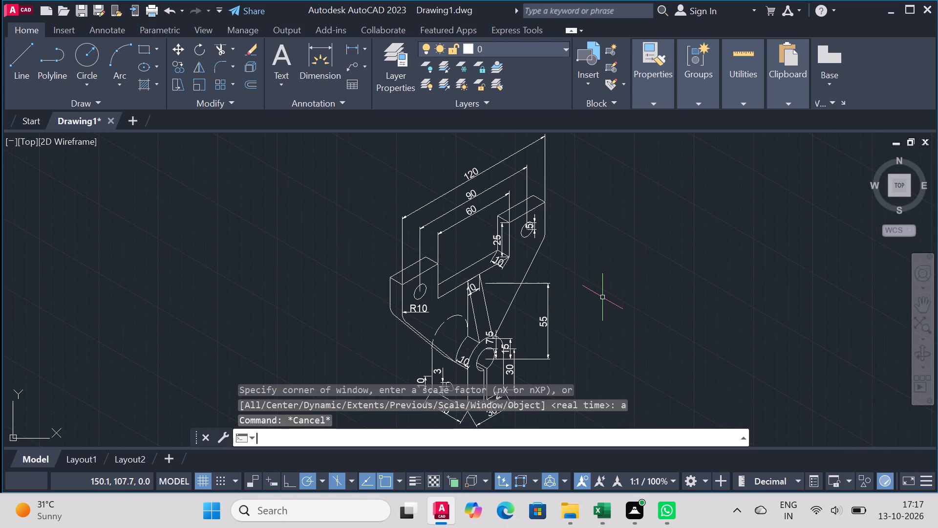
Turn off log file recording with the LOGFILEOFF command.
{"action": "type", "text": "lof"}
{"action": "key", "text": "BackSpace"}
{"action": "key", "text": "g"}
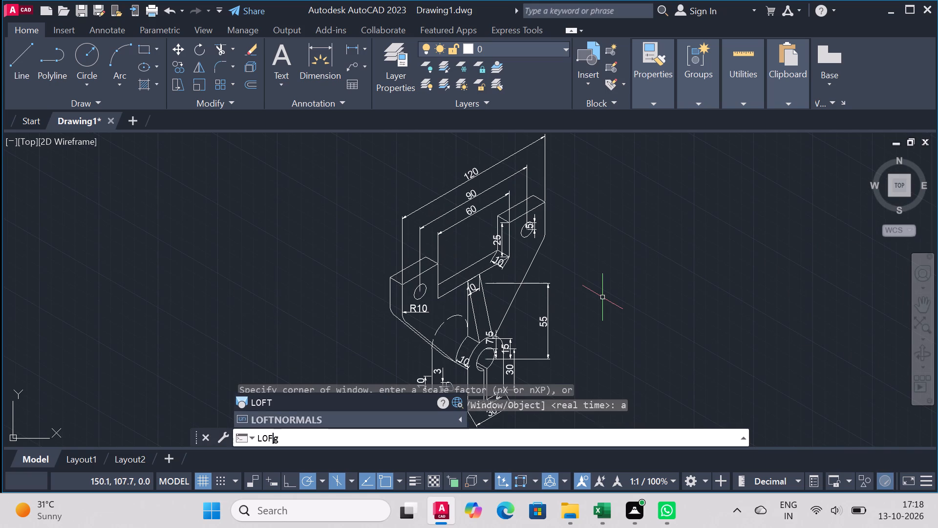
{"action": "key", "text": "BackSpace"}
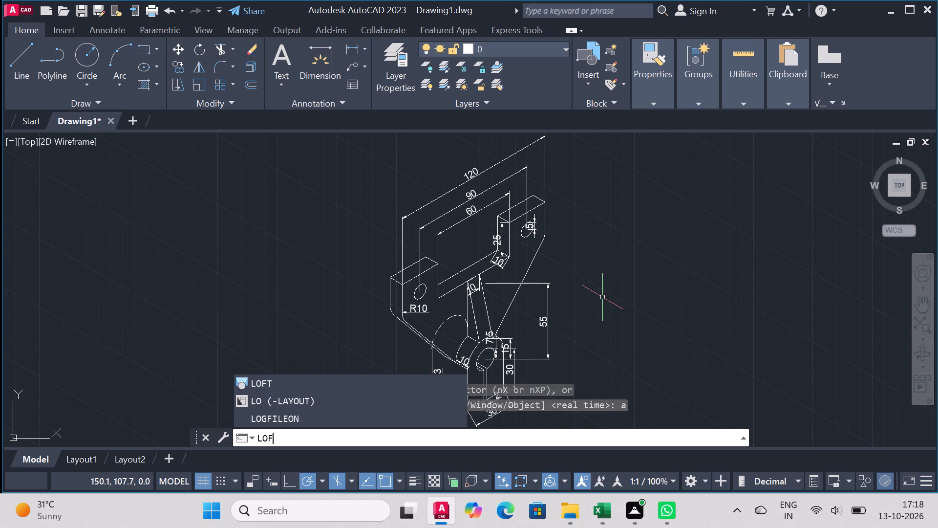
{"action": "key", "text": "BackSpace"}
{"action": "key", "text": "g"}
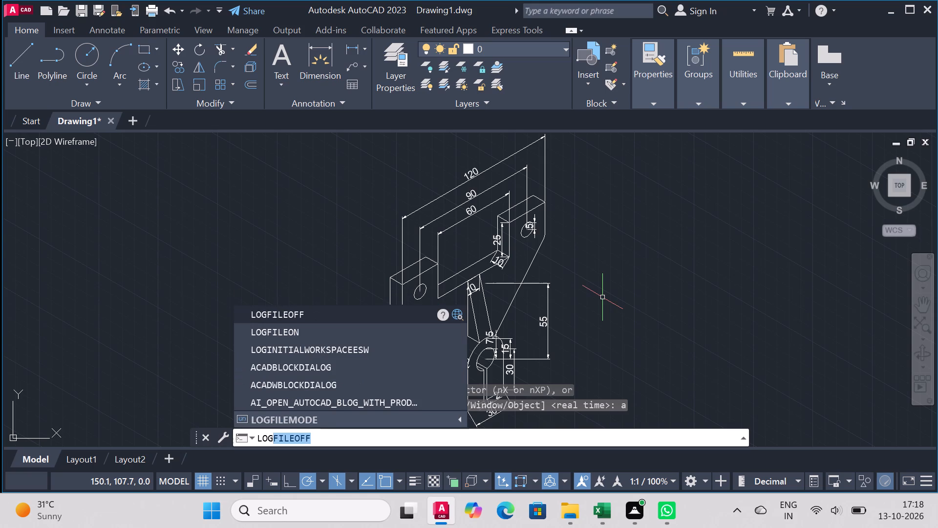
{"action": "key", "text": "Return"}
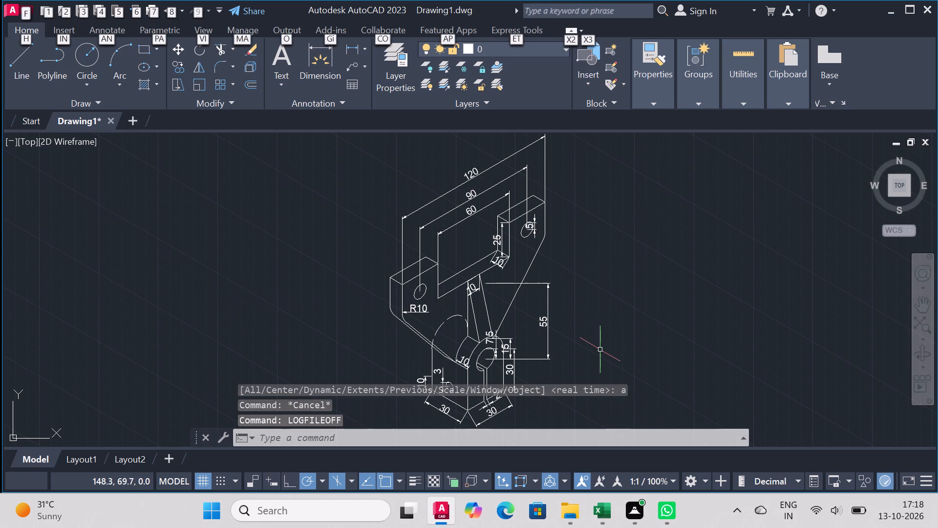
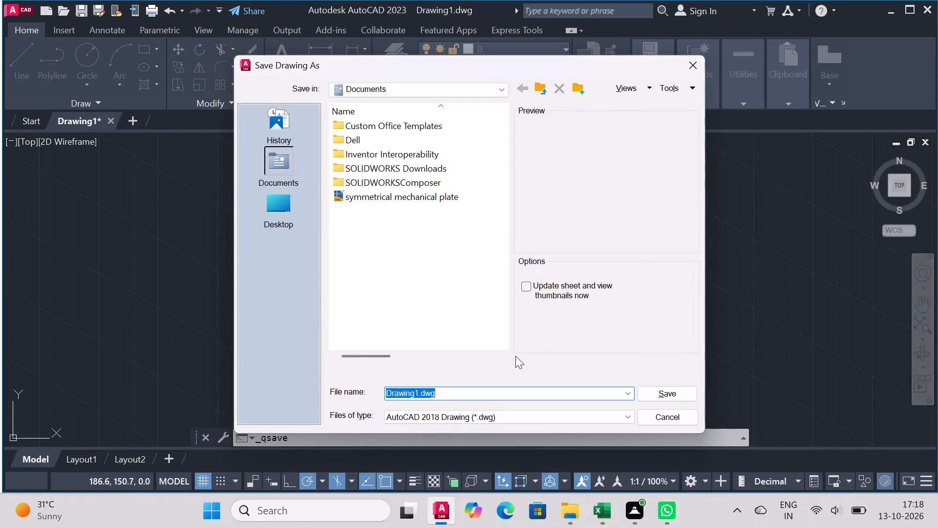
Save the drawing to the Desktop under the file name "Y-shaped bifurcated bracket" as an AutoCAD 2018 drawing.
{"action": "left_click", "coordinate": [274, 208]}
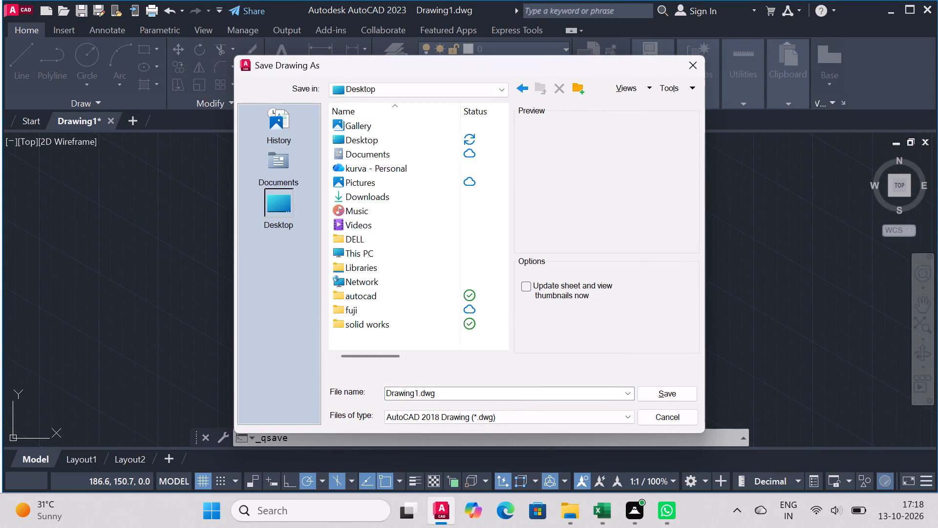
{"action": "left_click_drag", "start_coordinate": [519, 396], "coordinate": [0, 454]}
{"action": "key", "text": "ctrl+v"}
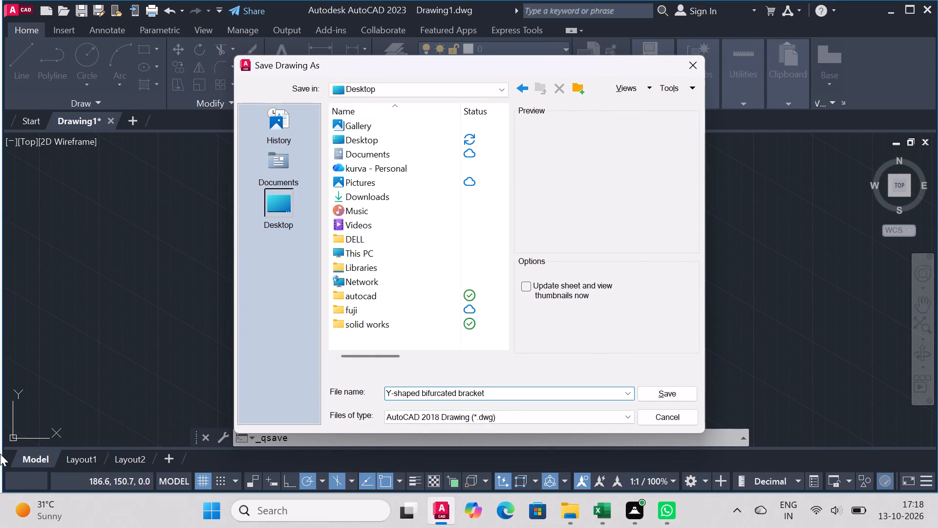
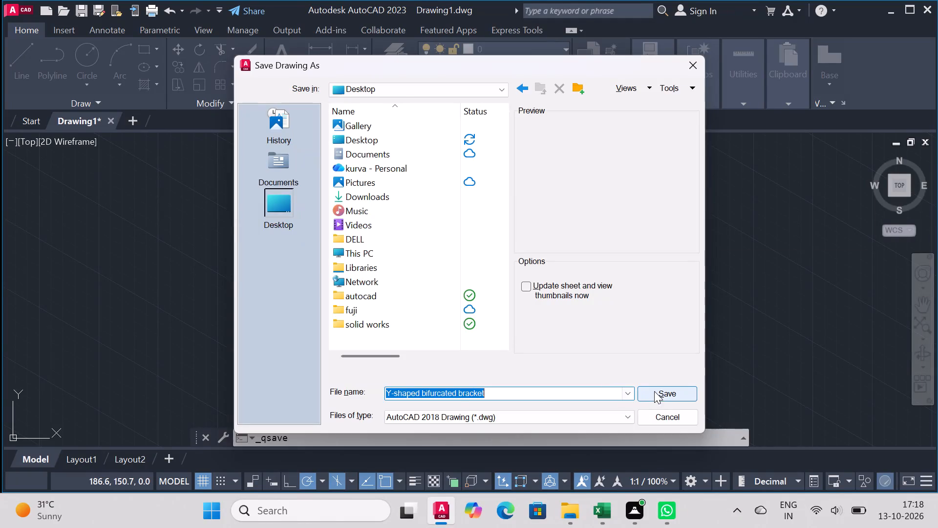
Complete saving the drawing to the Desktop as "Y-shaped bifurcated bracket".
{"action": "left_click", "coordinate": [658, 394]}
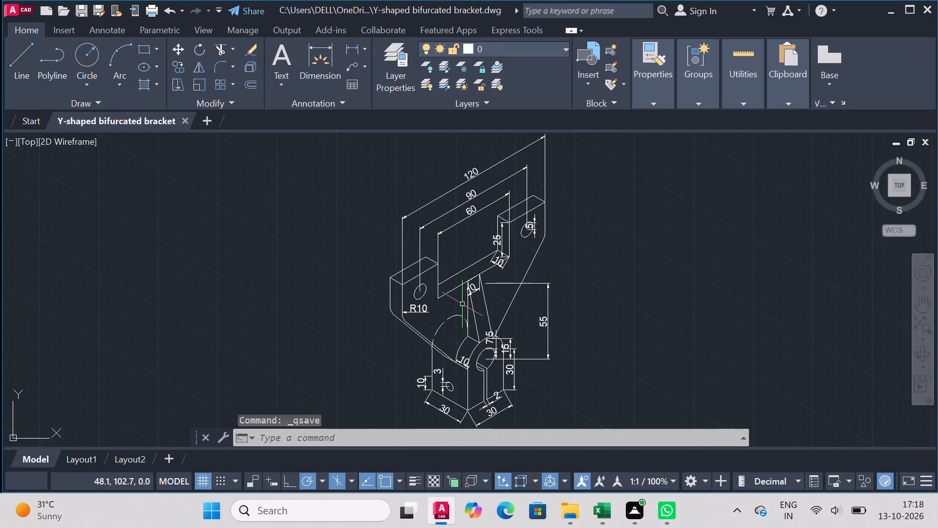
Set up a plot using the DWG To PDF.pc3 plotter, with a window plot area enclosing the whole dimensioned bracket.
{"action": "type", "text": "plol"}
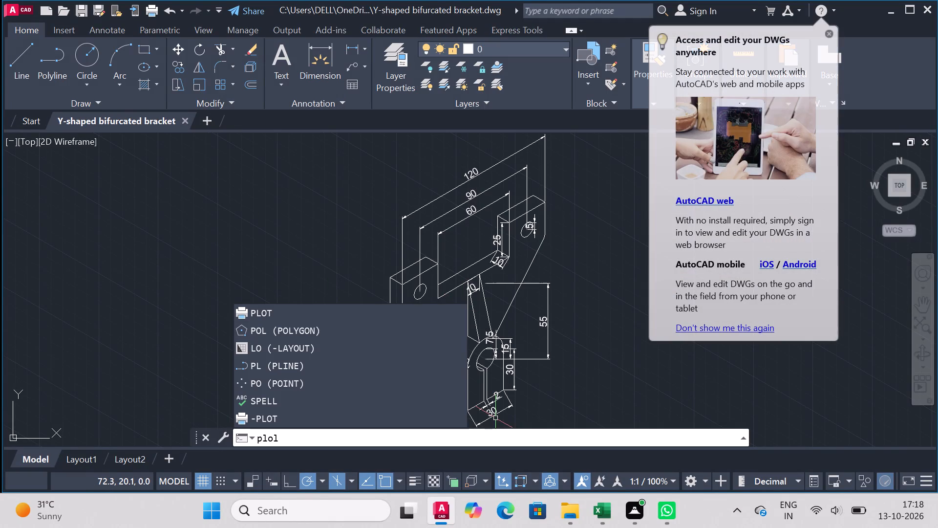
{"action": "key", "text": "BackSpace"}
{"action": "key", "text": "t"}
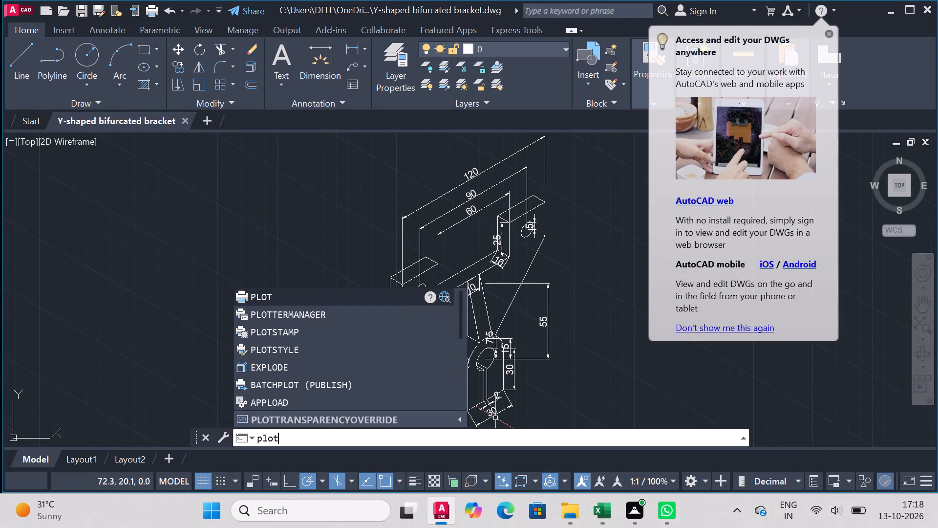
{"action": "key", "text": "Return"}
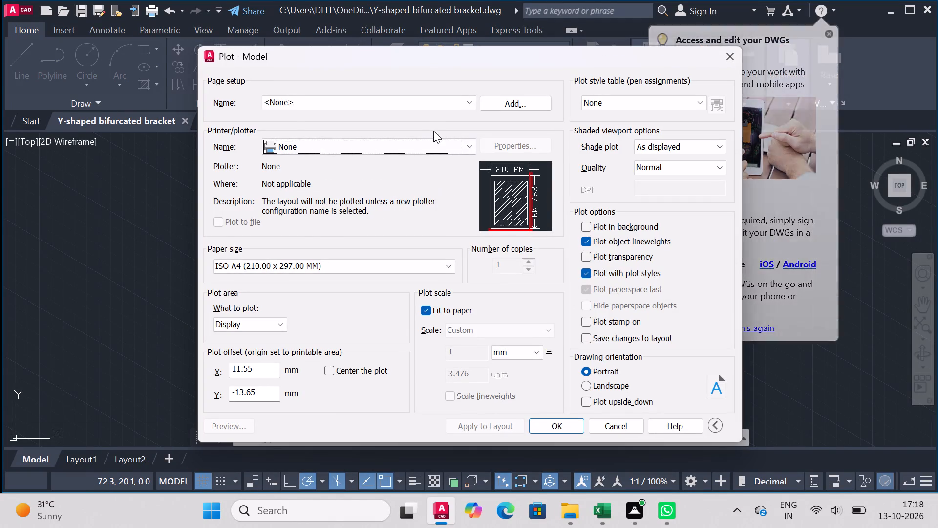
{"action": "left_click", "coordinate": [469, 149]}
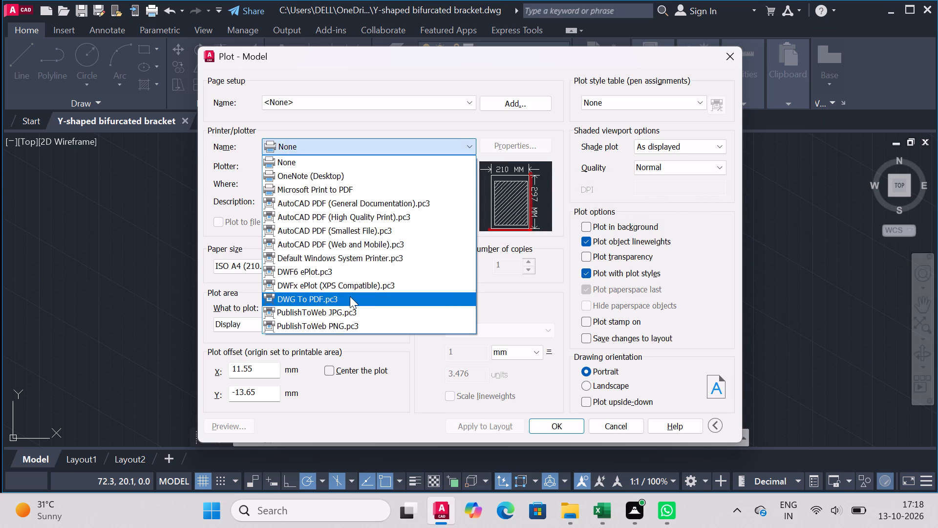
{"action": "left_click", "coordinate": [350, 296]}
{"action": "left_click", "coordinate": [279, 328]}
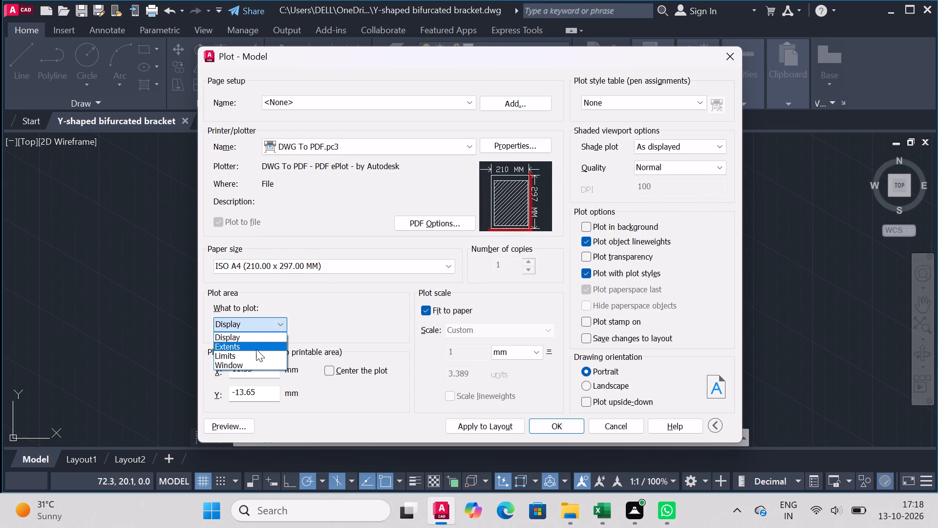
{"action": "left_click", "coordinate": [251, 361]}
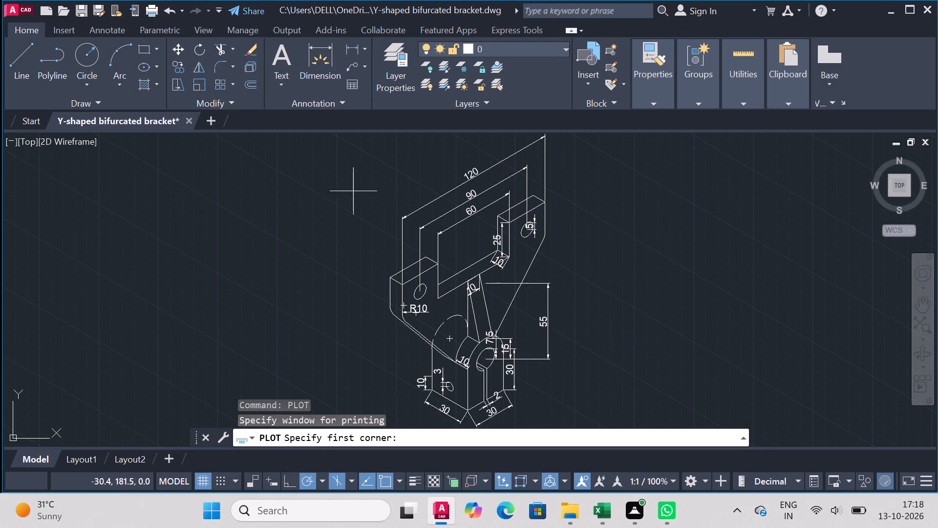
{"action": "scroll", "coordinate": [417, 218], "scroll_direction": "down", "scroll_amount": 1}
{"action": "left_click", "coordinate": [337, 156]}
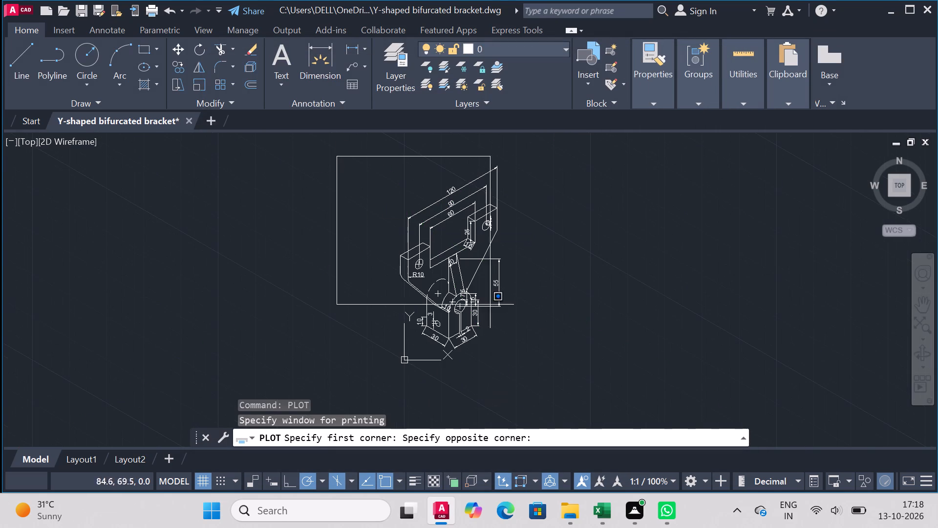
{"action": "left_click", "coordinate": [559, 379]}
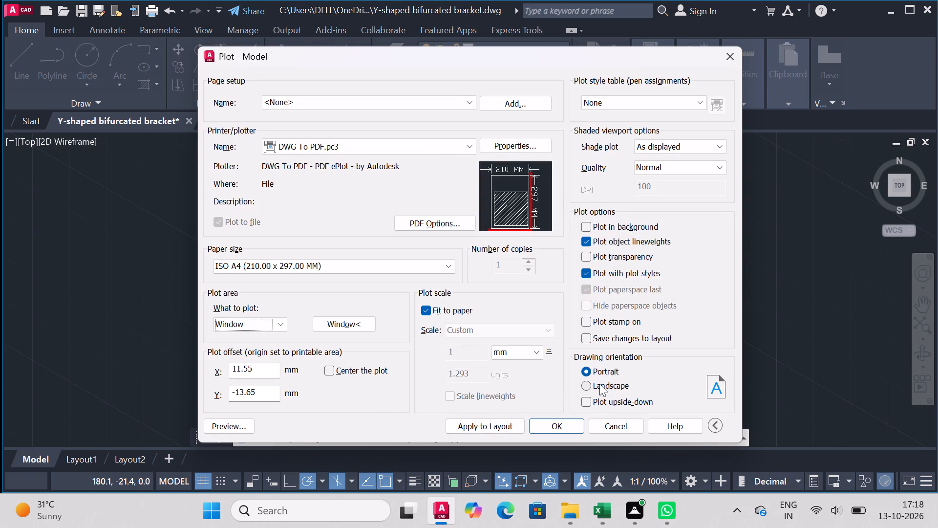
Plot the bracket in landscape orientation to "Y-shaped bifurcated bracket-Model.pdf" on the Desktop, and close the PDF after checking it.
{"action": "left_click", "coordinate": [599, 384]}
{"action": "left_click", "coordinate": [569, 422]}
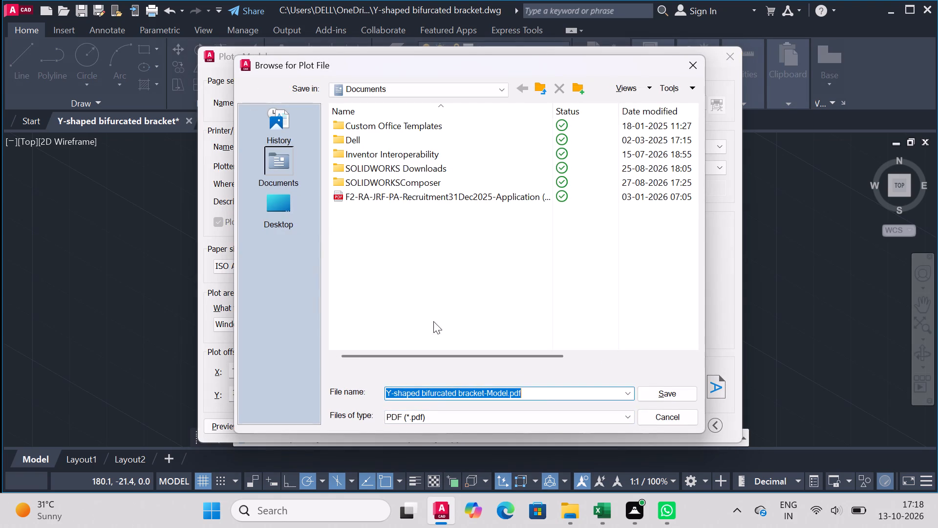
{"action": "left_click", "coordinate": [274, 209]}
{"action": "left_click", "coordinate": [657, 394]}
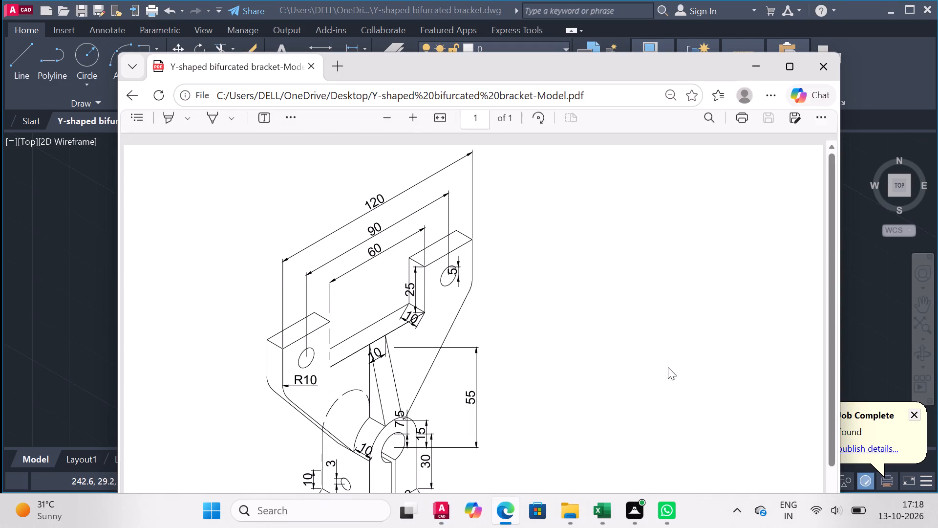
{"action": "scroll", "coordinate": [579, 359], "scroll_direction": "down", "scroll_amount": 1}
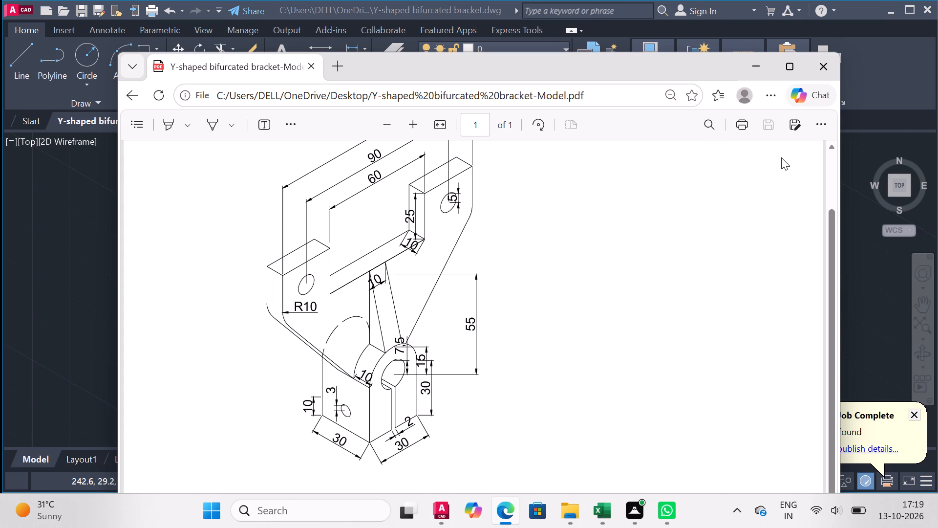
{"action": "left_click", "coordinate": [825, 61]}
Quit AutoCAD, saving the changes to the bracket drawing.
{"action": "left_click", "coordinate": [653, 256]}
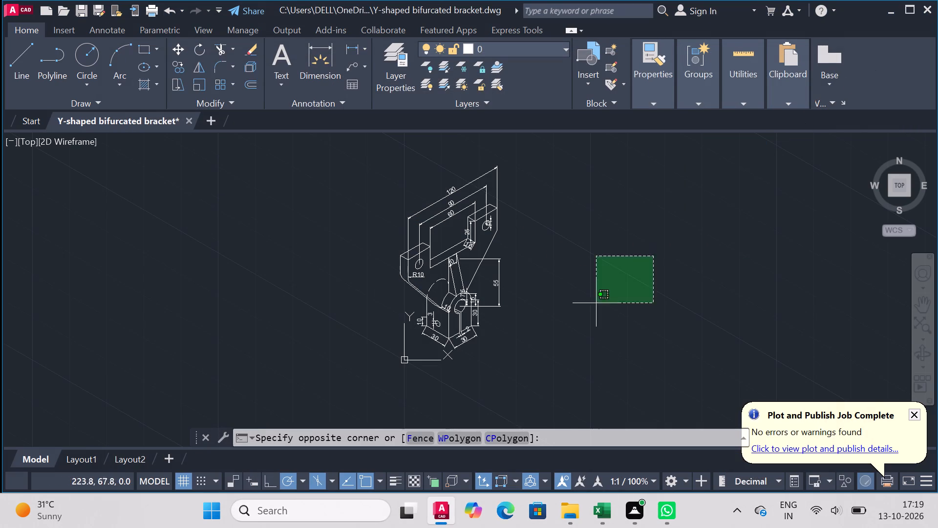
{"action": "left_click", "coordinate": [596, 303]}
{"action": "left_click", "coordinate": [932, 9]}
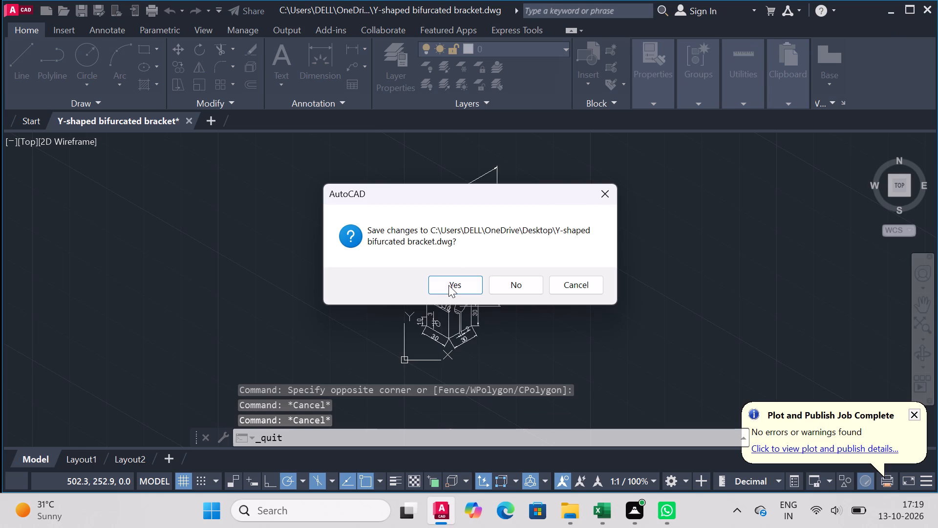
{"action": "left_click", "coordinate": [448, 285]}
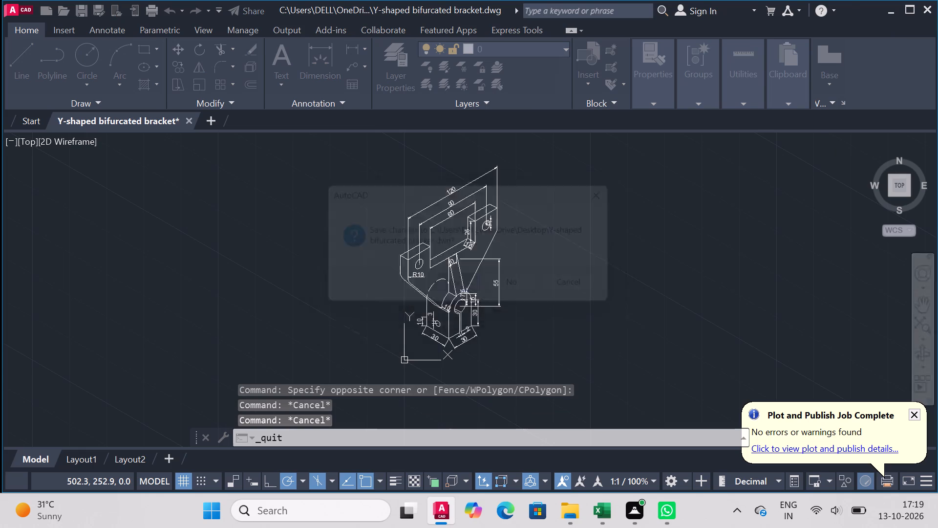
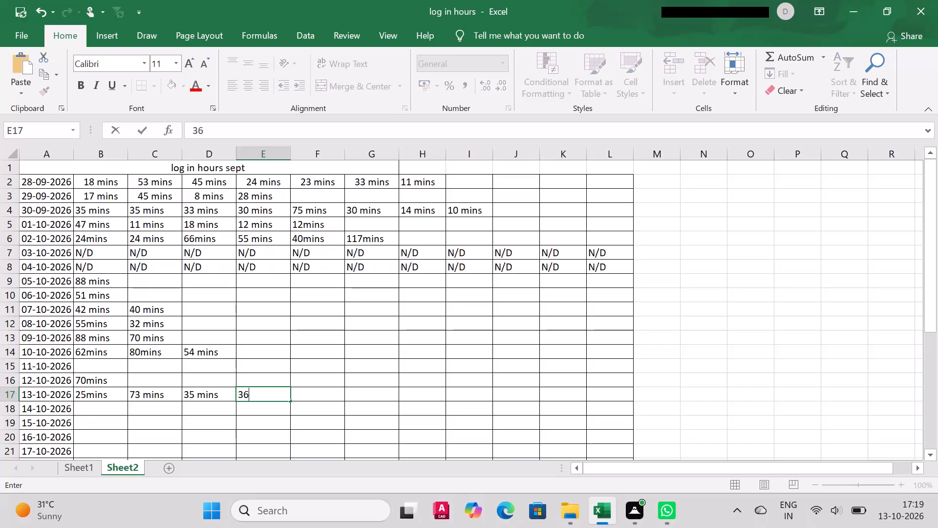
In Excel, commit the 36 mins entry for 13-10-2026, and close the "log in hours" workbook, saving its changes.
{"action": "left_click", "coordinate": [810, 307]}
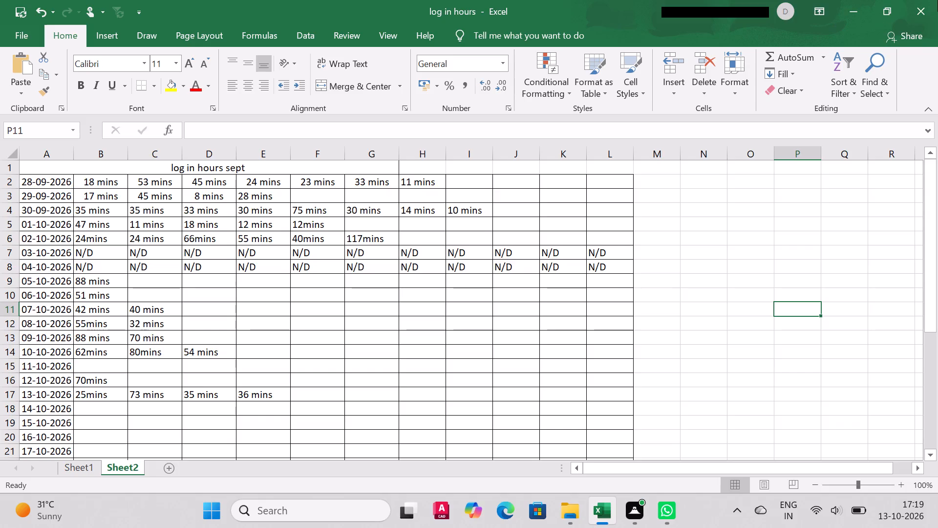
{"action": "left_click", "coordinate": [932, 12]}
{"action": "left_click", "coordinate": [398, 269]}
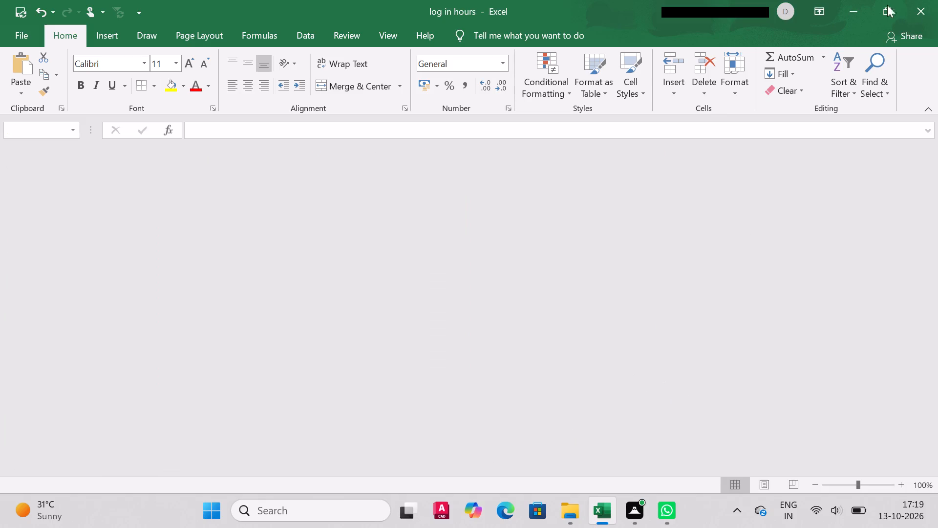
{"action": "left_click", "coordinate": [917, 11]}
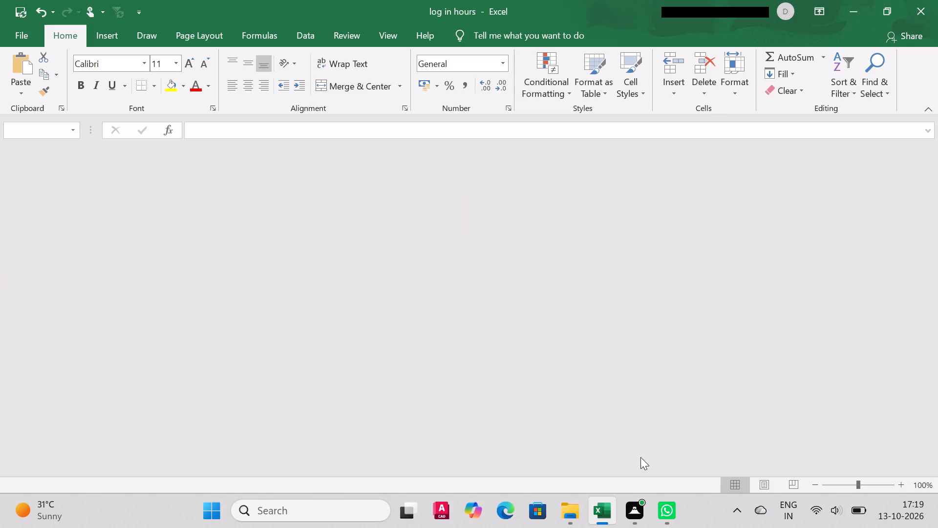